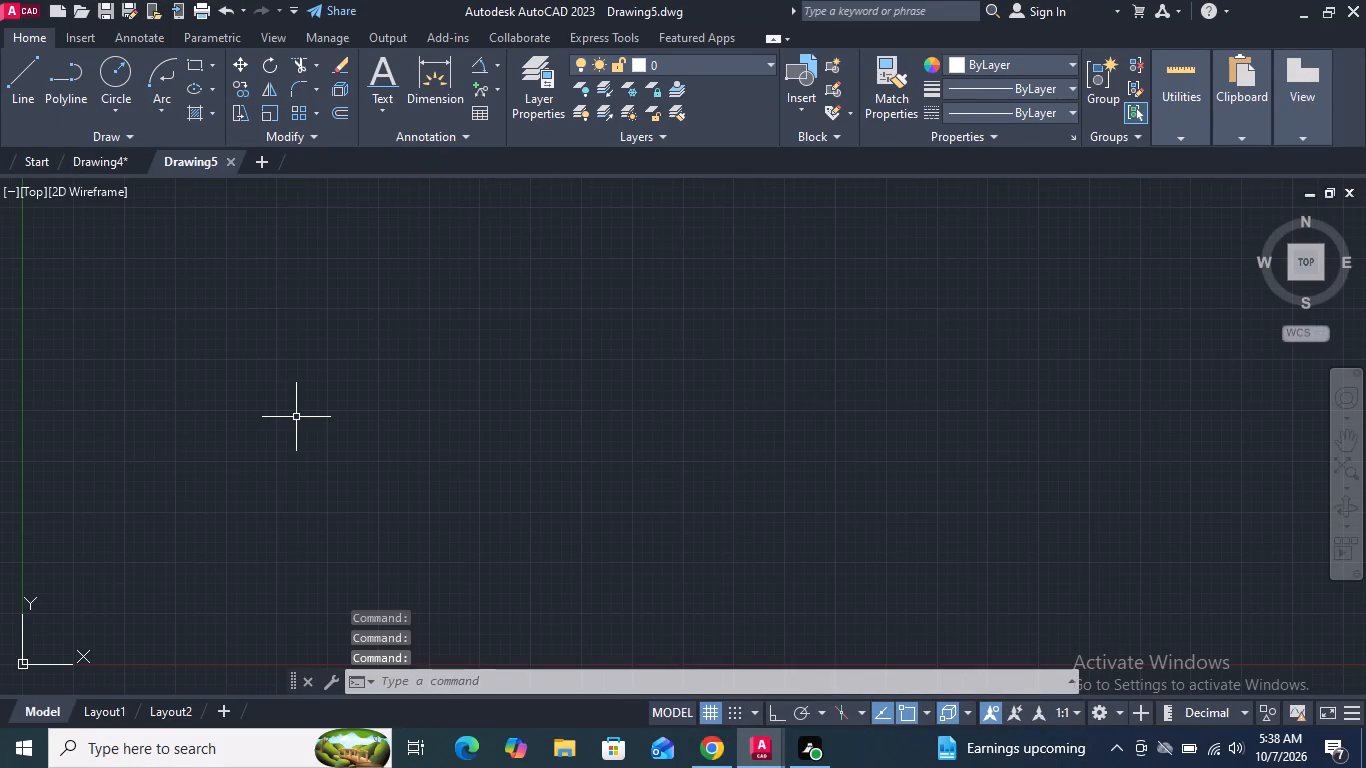
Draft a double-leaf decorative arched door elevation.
Turn on command log file recording with LOGFILEON.
{"action": "left_click", "coordinate": [457, 679]}
{"action": "left_click", "coordinate": [445, 687]}
{"action": "key", "text": "l"}
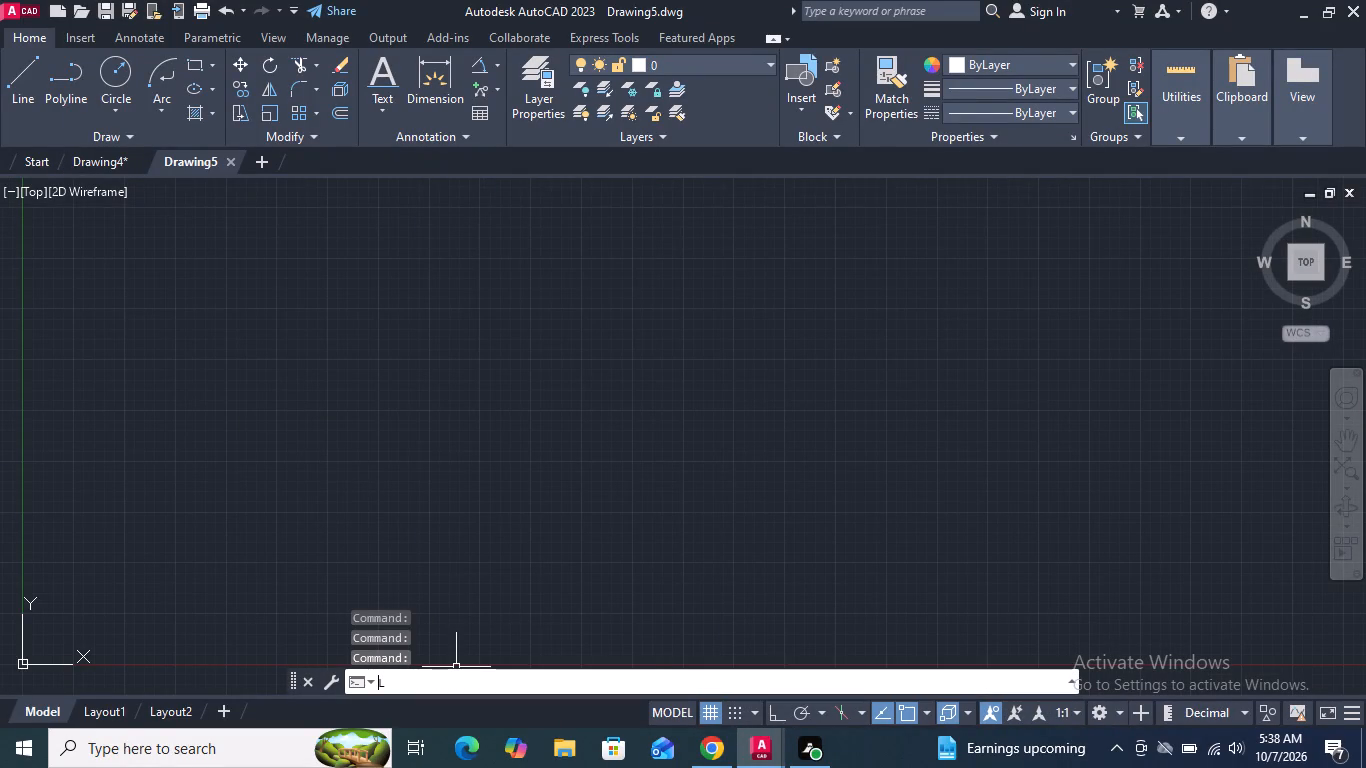
{"action": "type", "text": "OG"}
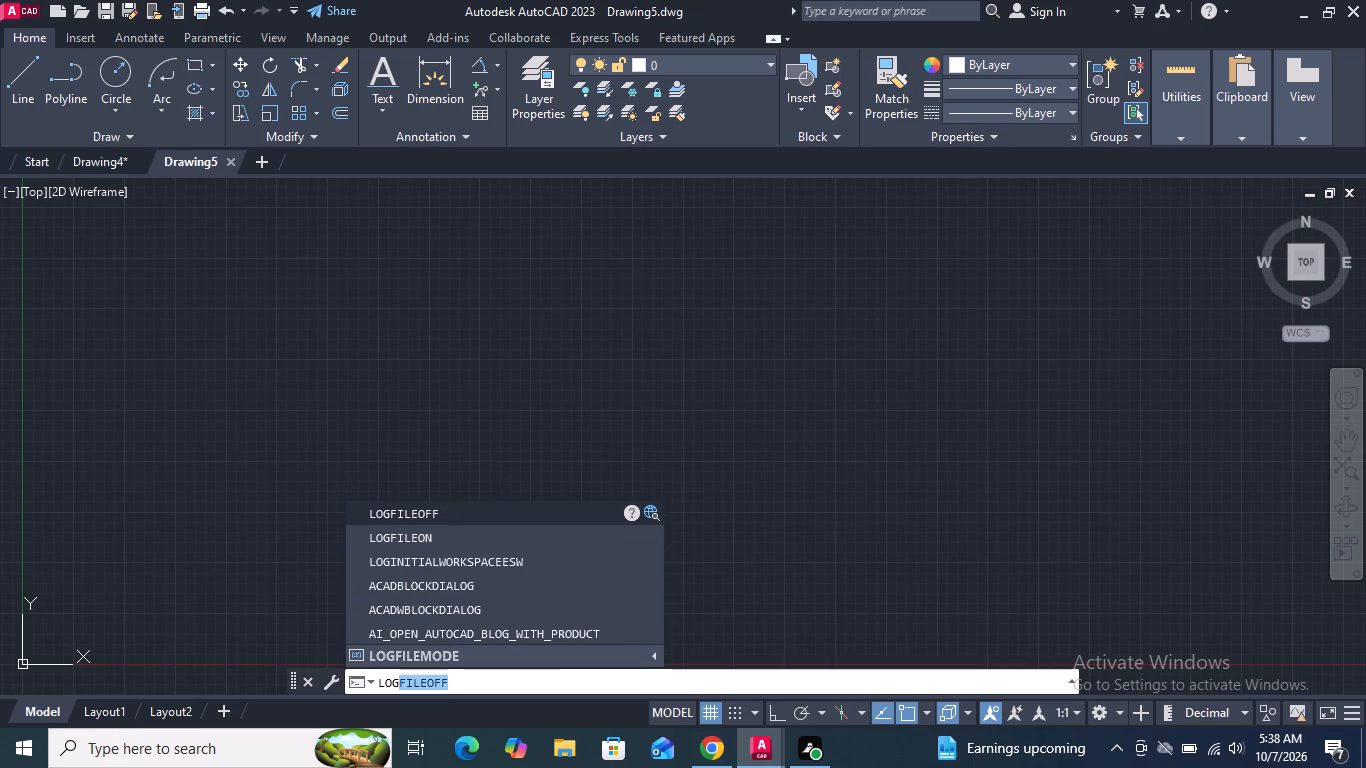
{"action": "left_click", "coordinate": [449, 536]}
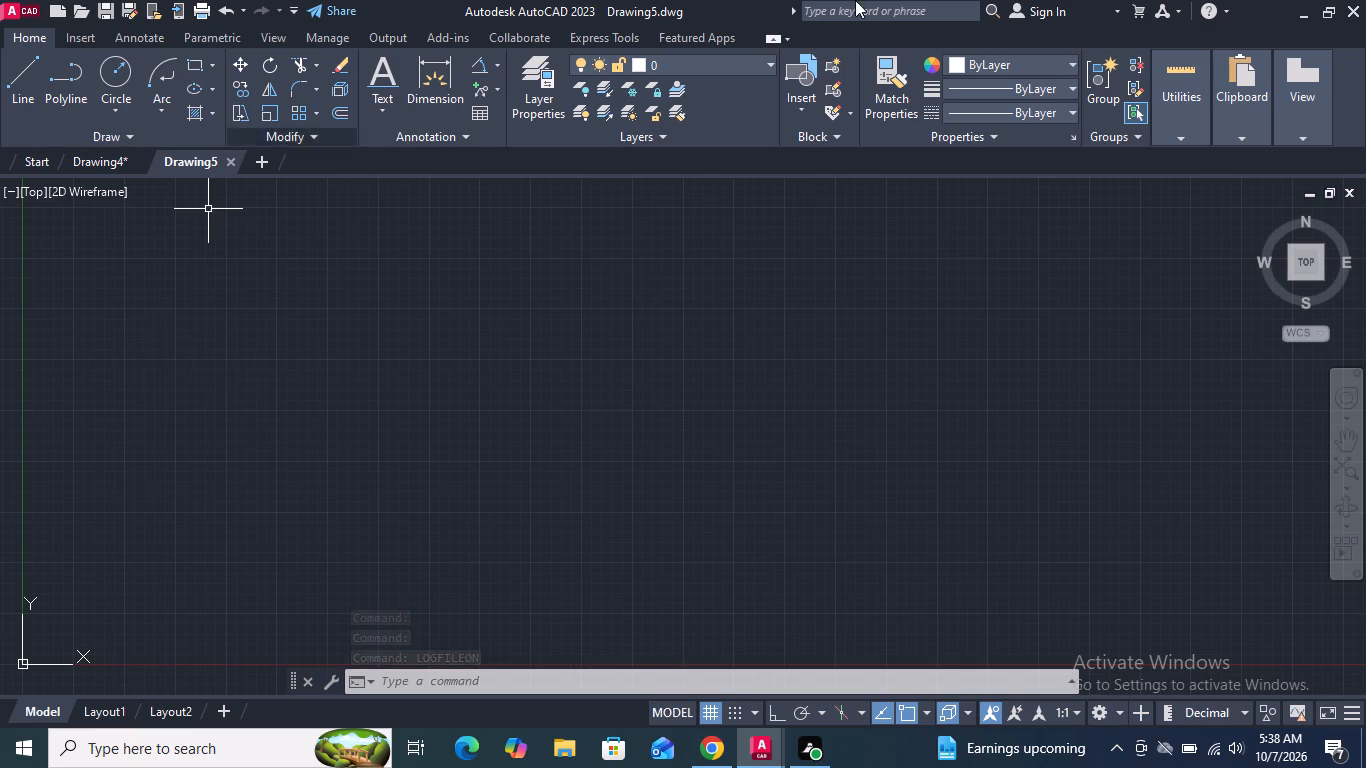
Start the Rectangle command and set the drawing units format to Engineering.
{"action": "left_click", "coordinate": [193, 68]}
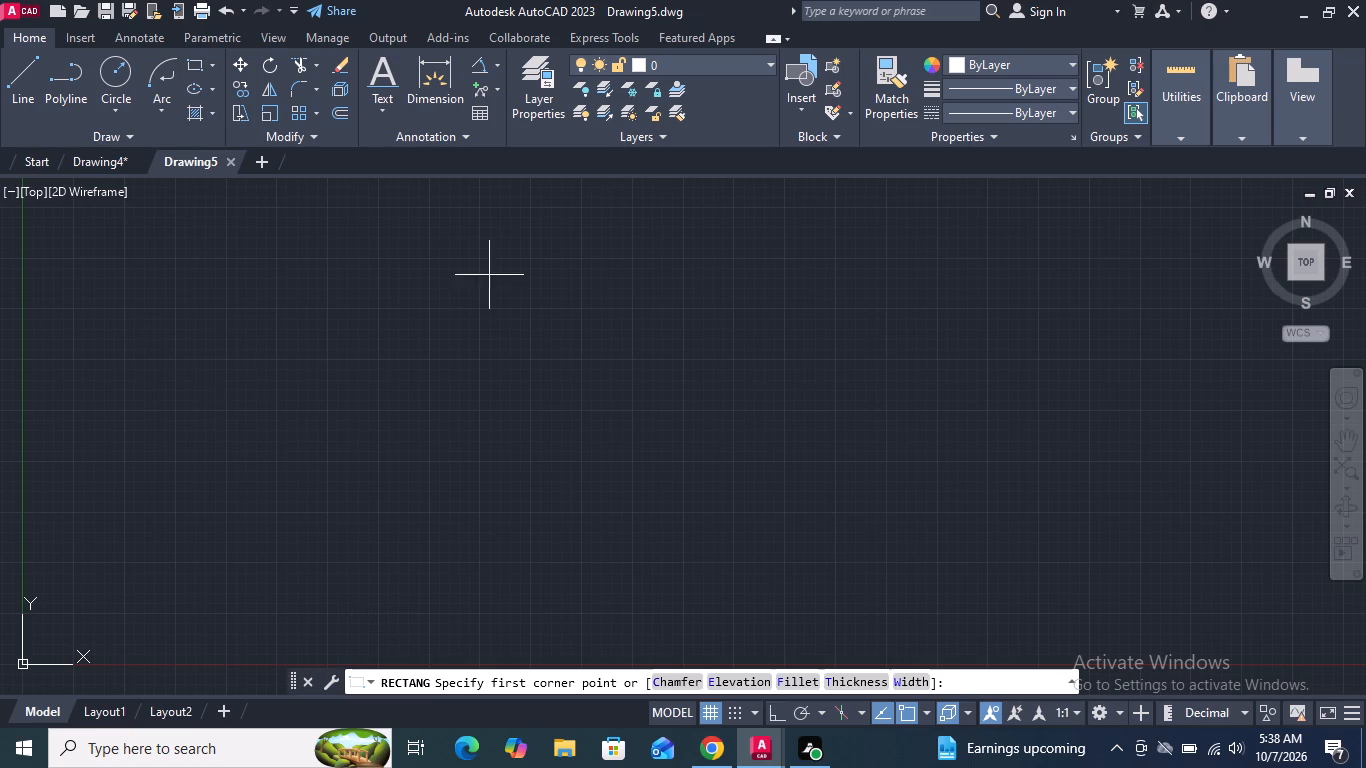
{"action": "left_click", "coordinate": [1234, 712]}
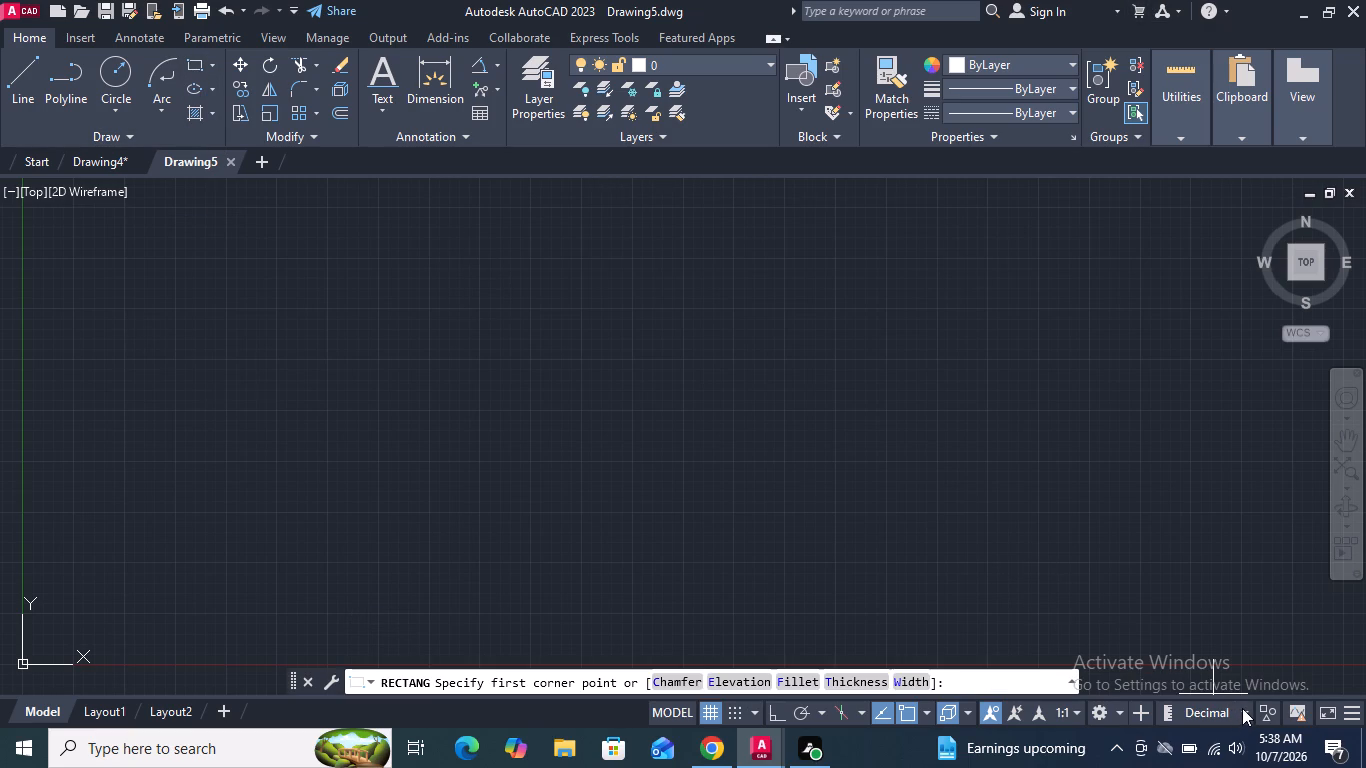
{"action": "left_click", "coordinate": [1242, 708]}
{"action": "left_click", "coordinate": [1228, 643]}
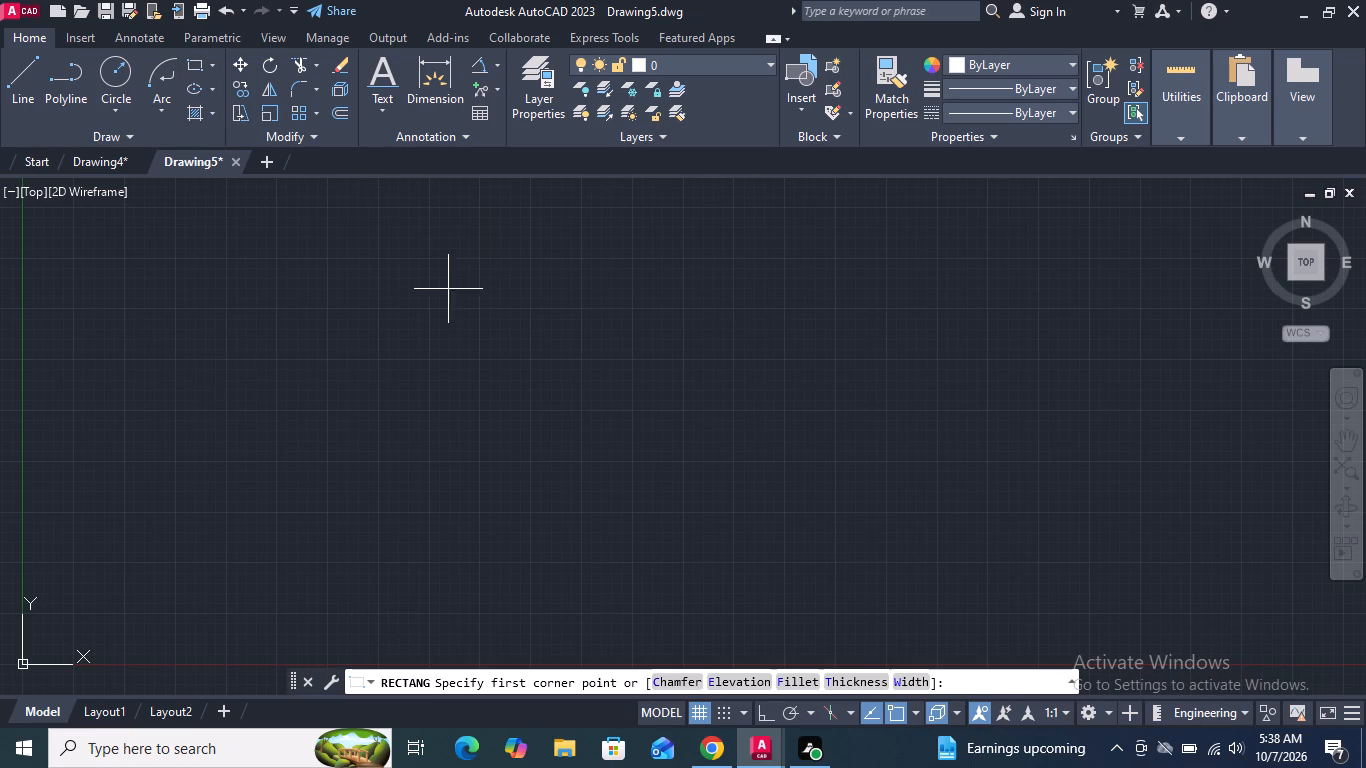
Draw a rectangle by dimensions with a length of 5' and a width of 8'.
{"action": "left_click_drag", "start_coordinate": [424, 215], "coordinate": [445, 229]}
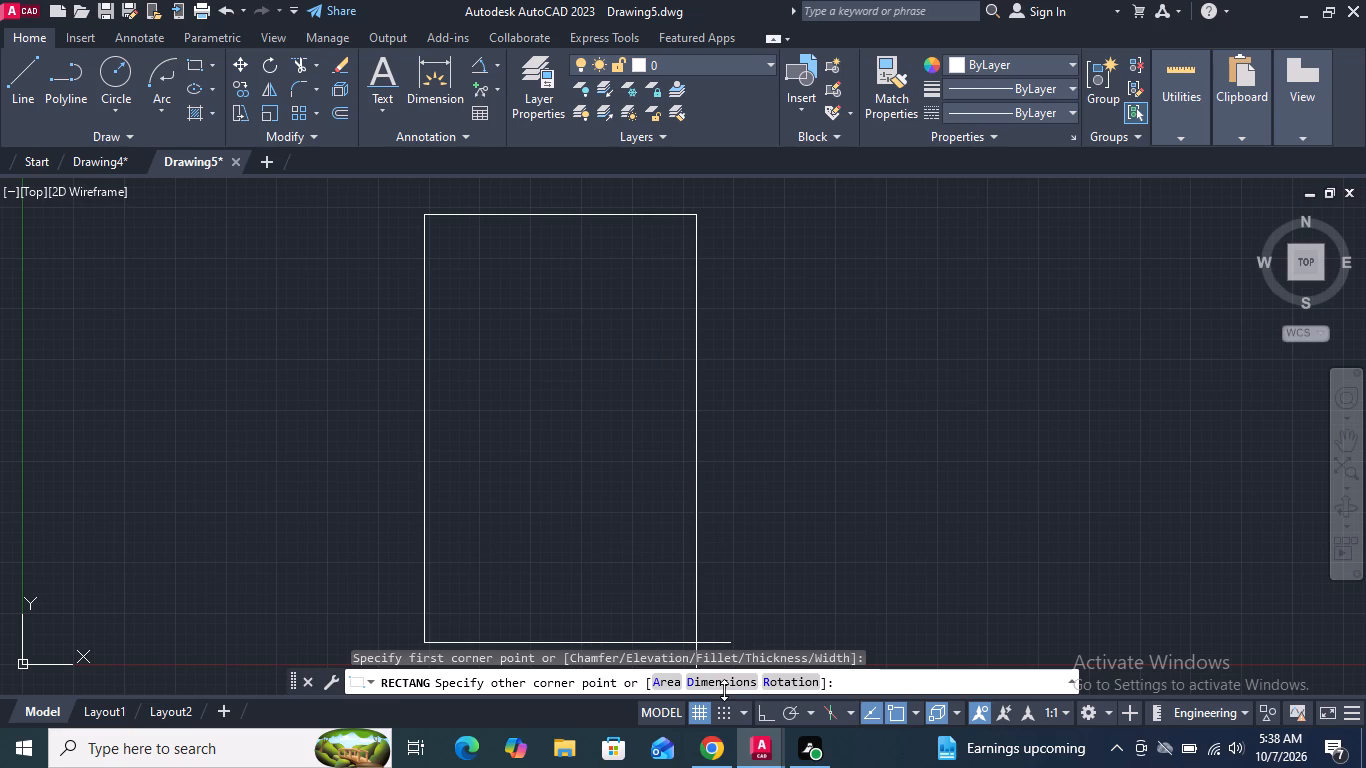
{"action": "left_click", "coordinate": [726, 680]}
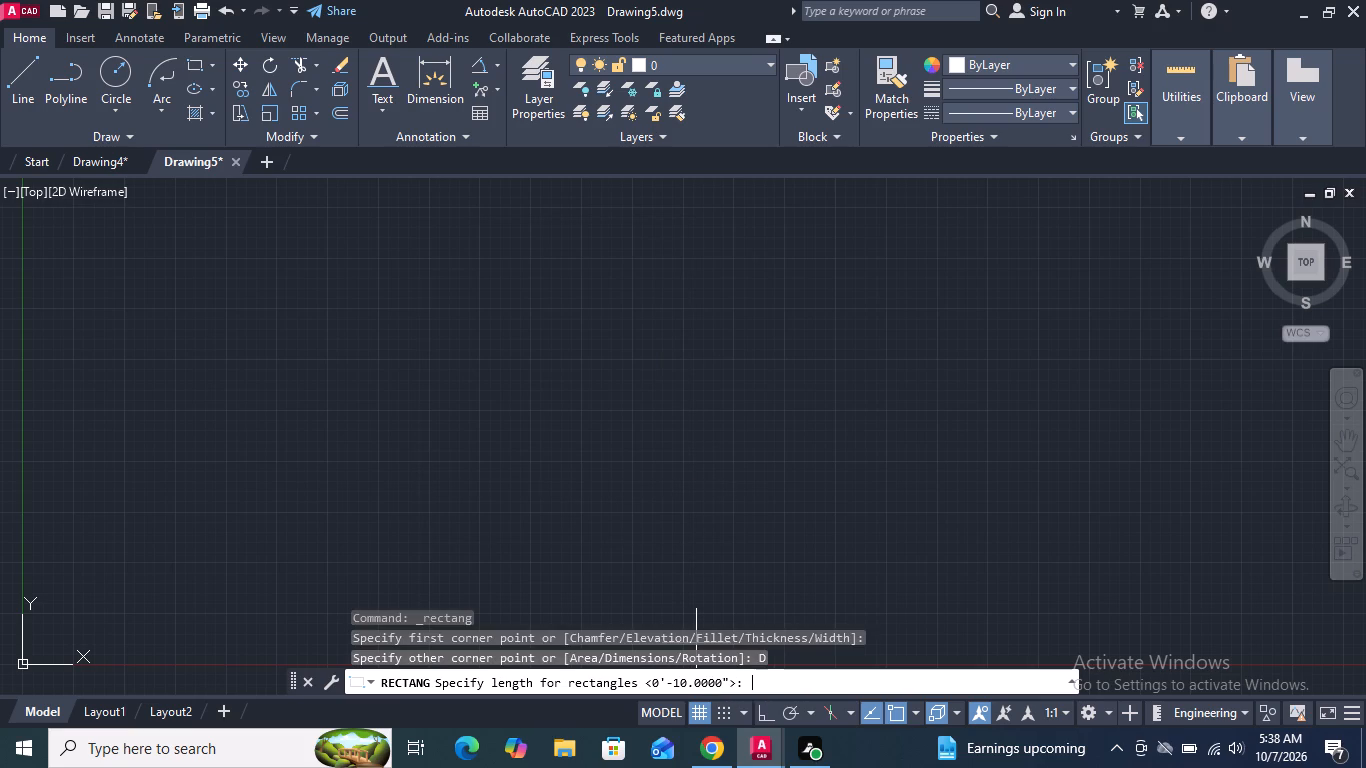
{"action": "key", "text": "5"}
{"action": "key", "text": "apostrophe"}
{"action": "key", "text": "Return"}
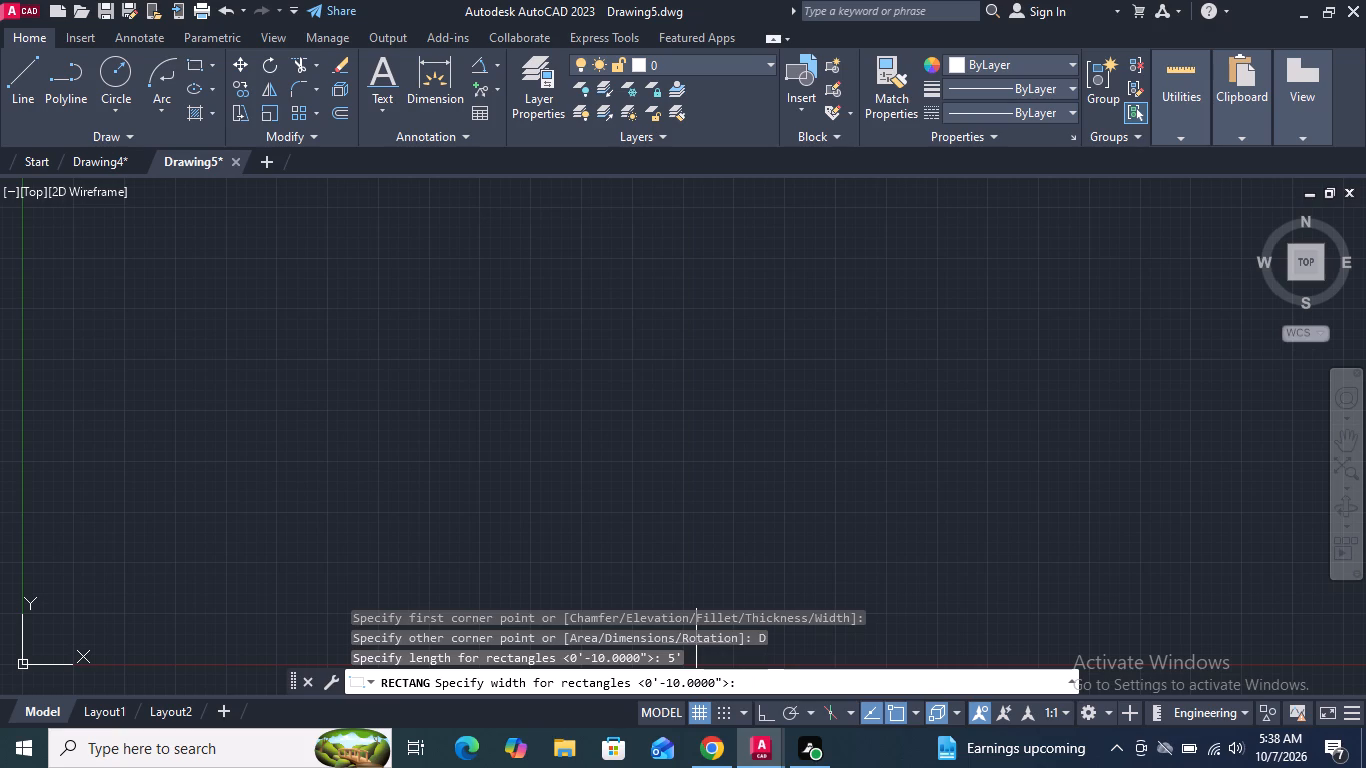
{"action": "type", "text": "8'"}
{"action": "key", "text": "Return"}
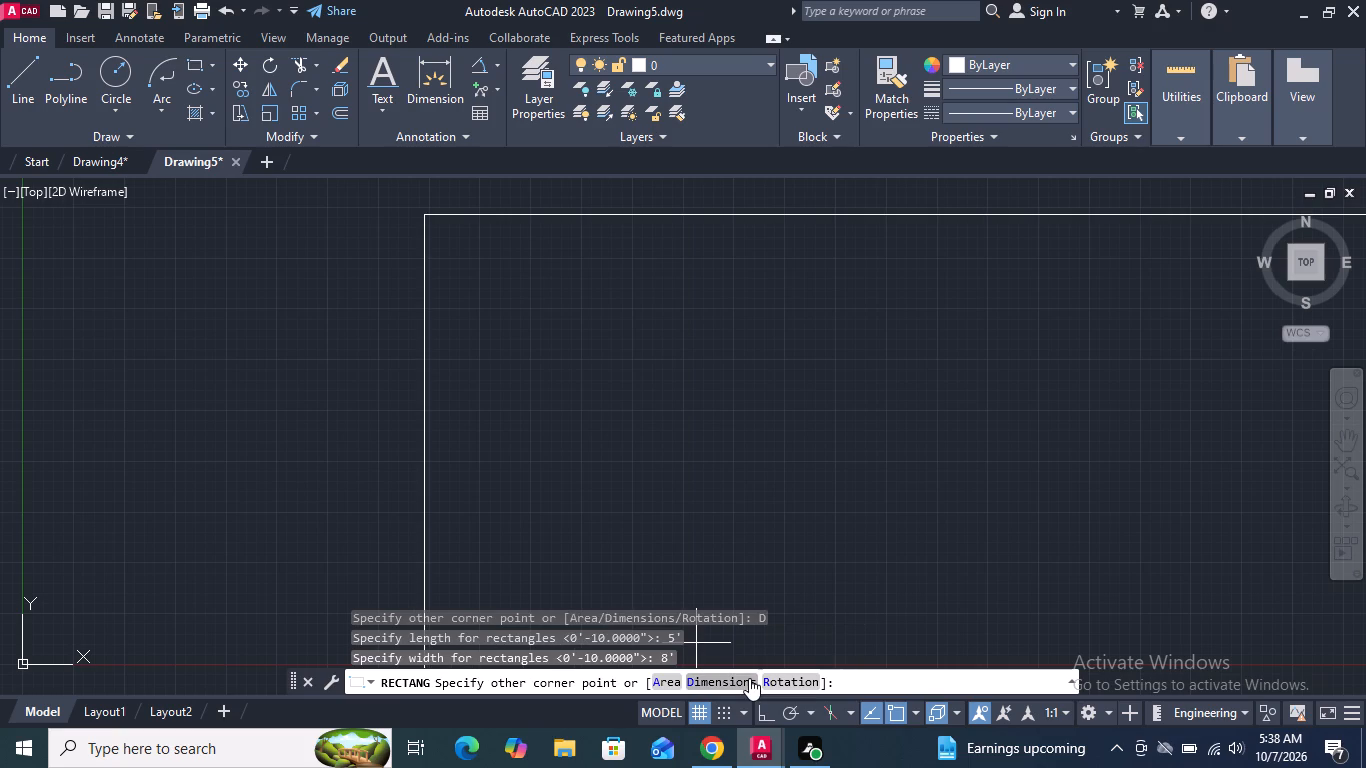
{"action": "left_click", "coordinate": [789, 534]}
Move the rectangle by its bottom edge midpoint, up and to the right, clear of the origin.
{"action": "scroll", "coordinate": [619, 431], "scroll_direction": "down", "scroll_amount": 9}
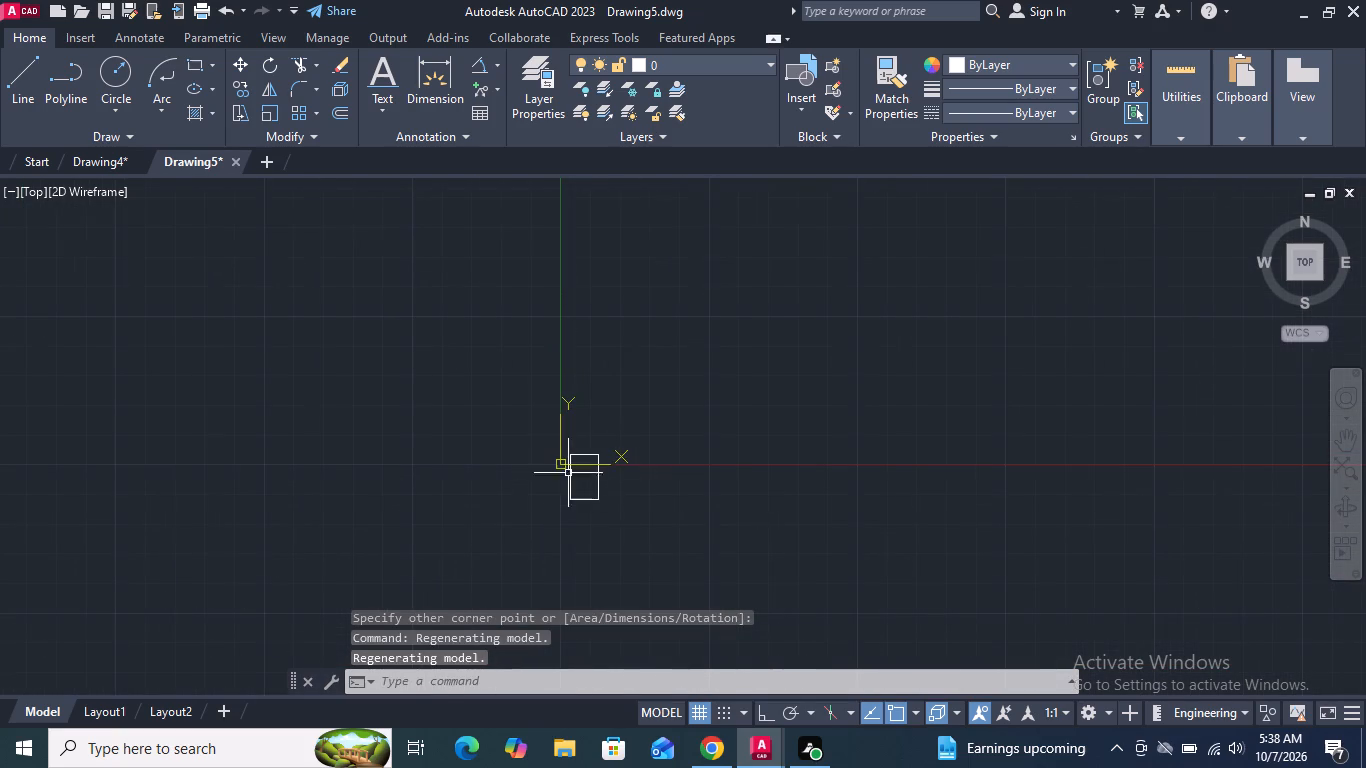
{"action": "left_click", "coordinate": [611, 506]}
{"action": "left_click", "coordinate": [582, 490]}
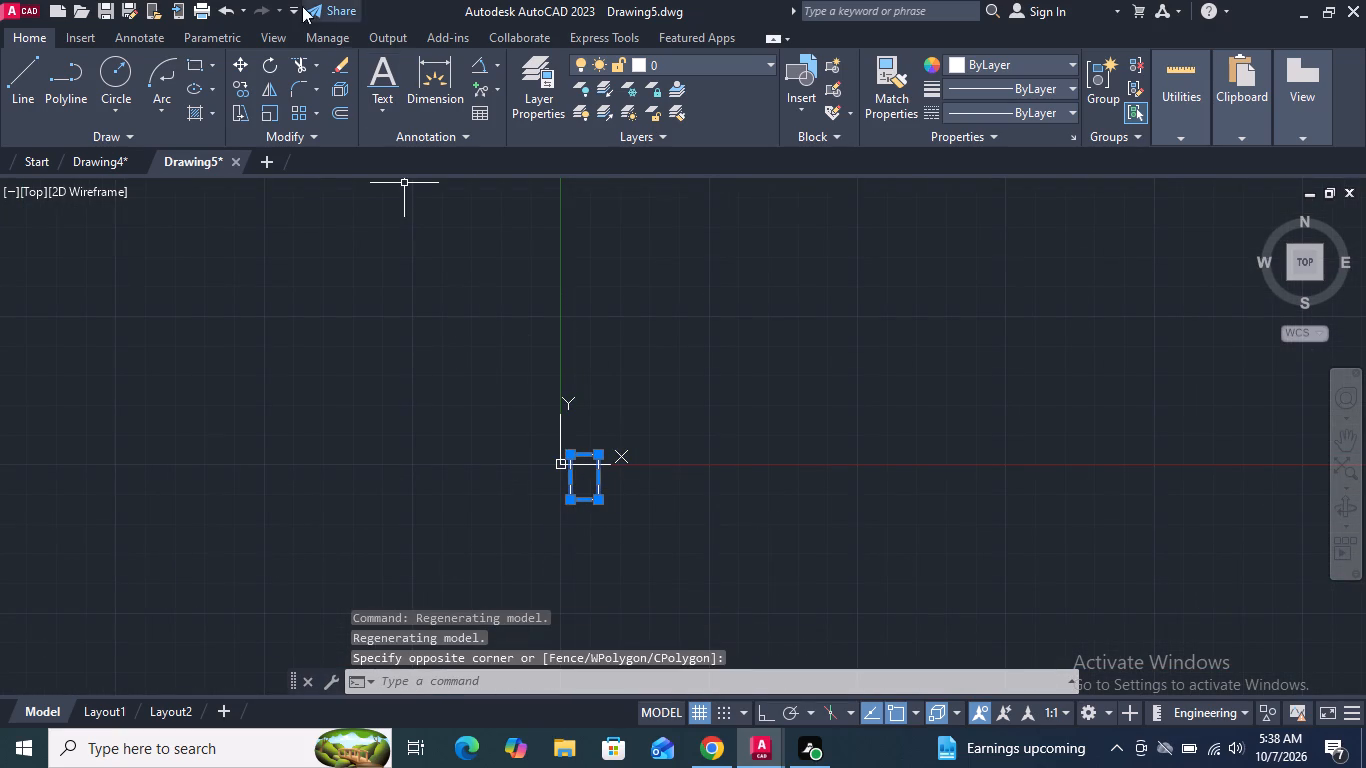
{"action": "left_click", "coordinate": [240, 54]}
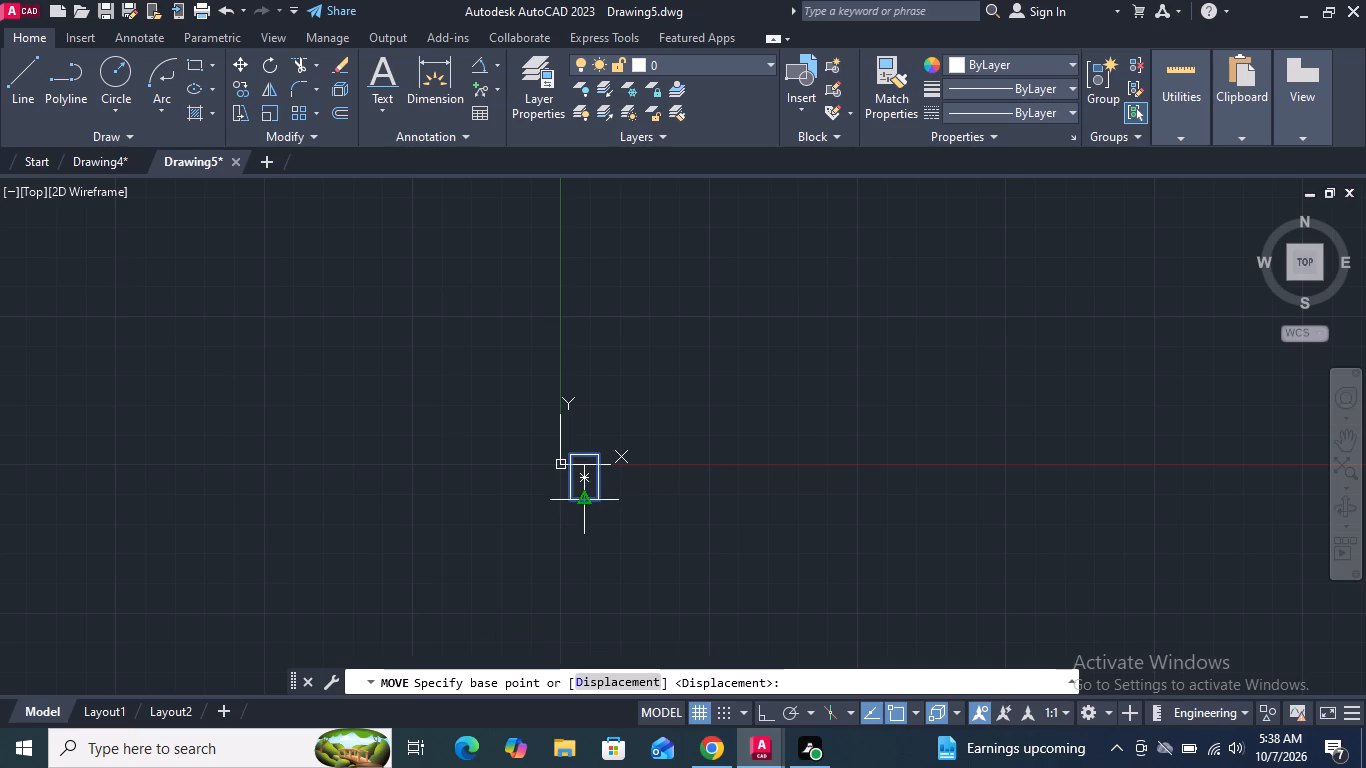
{"action": "left_click", "coordinate": [586, 500]}
{"action": "left_click", "coordinate": [762, 265]}
Offset the rectangle 3" inward to form the outer frame.
{"action": "middle_click_drag", "start_coordinate": [798, 256], "coordinate": [745, 389]}
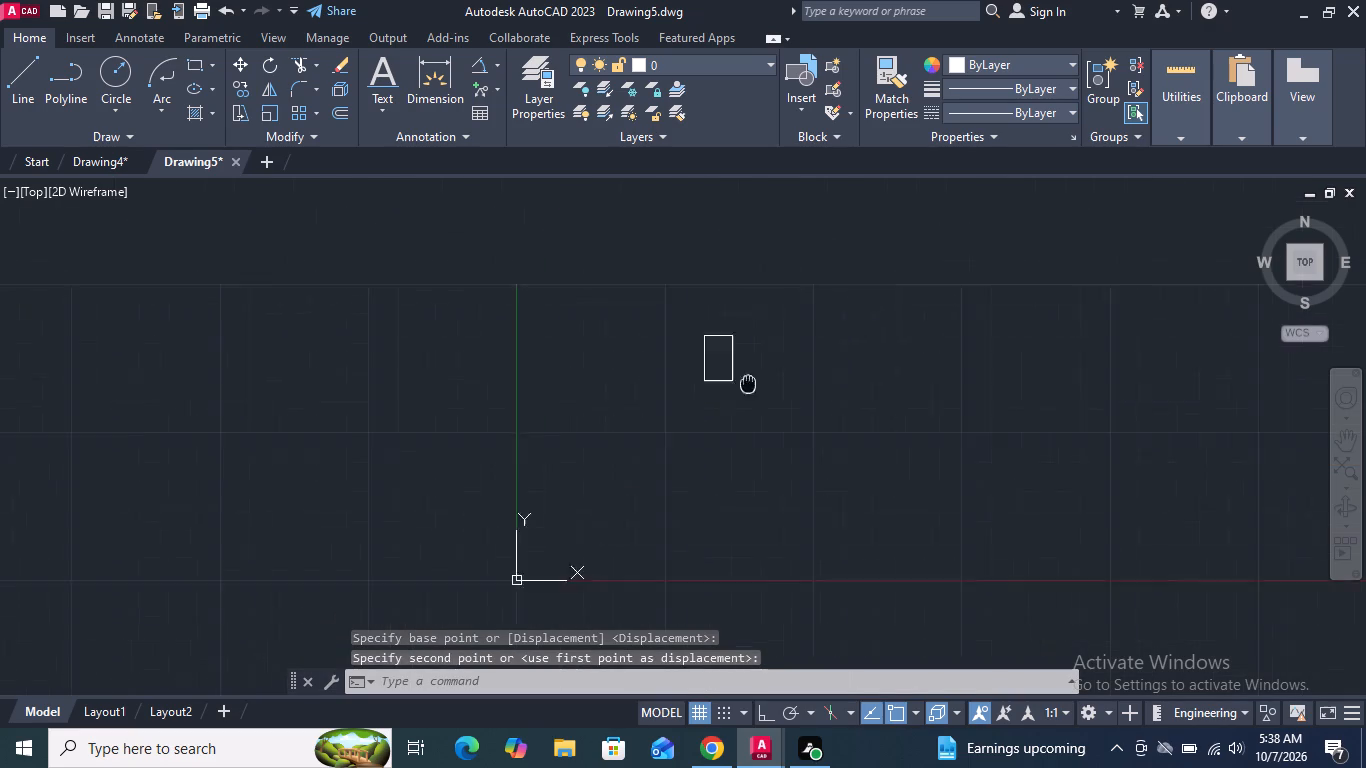
{"action": "middle_click_drag", "start_coordinate": [745, 389], "coordinate": [731, 413]}
{"action": "scroll", "coordinate": [680, 388], "scroll_direction": "up", "scroll_amount": 3}
{"action": "middle_click_drag", "start_coordinate": [738, 389], "coordinate": [378, 405]}
{"action": "scroll", "coordinate": [378, 405], "scroll_direction": "up", "scroll_amount": 1}
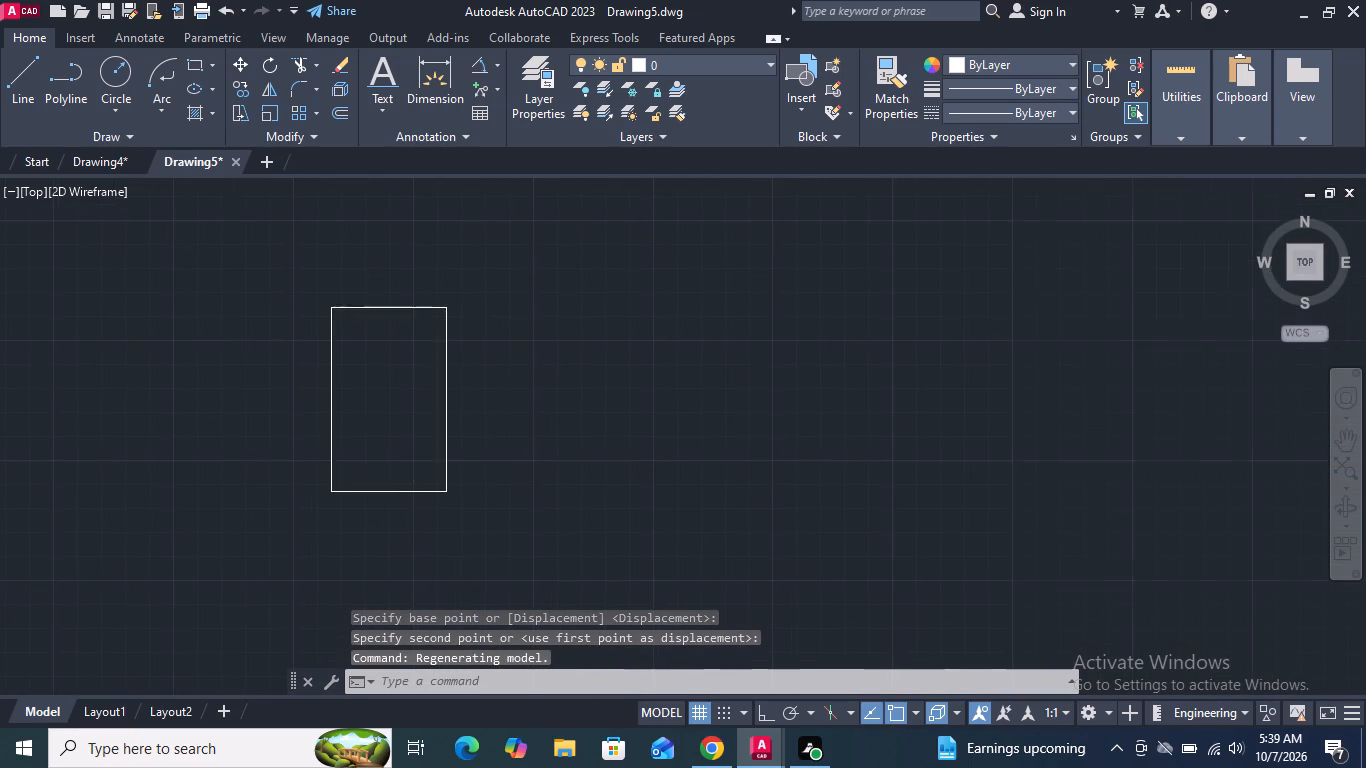
{"action": "middle_click_drag", "start_coordinate": [378, 405], "coordinate": [569, 408]}
{"action": "scroll", "coordinate": [569, 409], "scroll_direction": "up", "scroll_amount": 1}
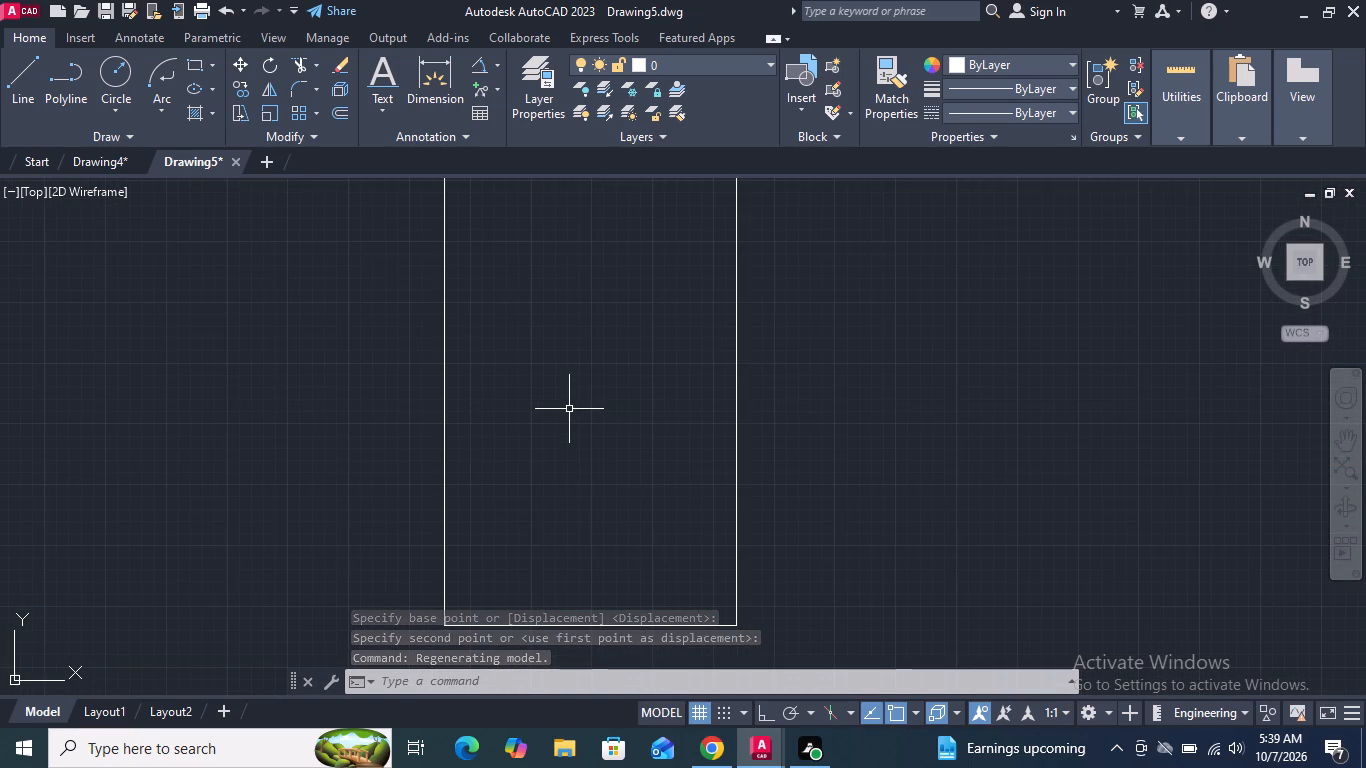
{"action": "middle_click_drag", "start_coordinate": [569, 408], "coordinate": [571, 457]}
{"action": "middle_click_drag", "start_coordinate": [571, 457], "coordinate": [571, 439]}
{"action": "middle_click_drag", "start_coordinate": [571, 439], "coordinate": [574, 450]}
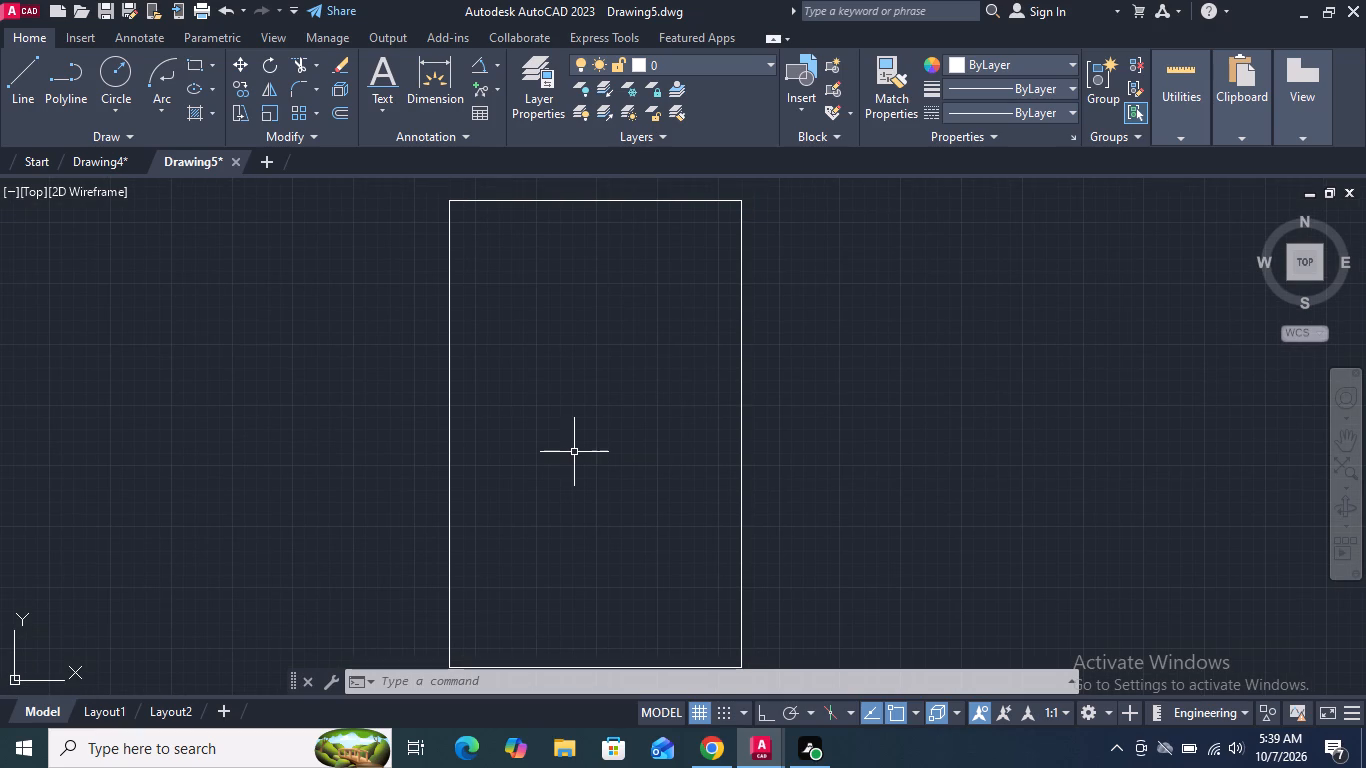
{"action": "middle_click", "coordinate": [574, 452]}
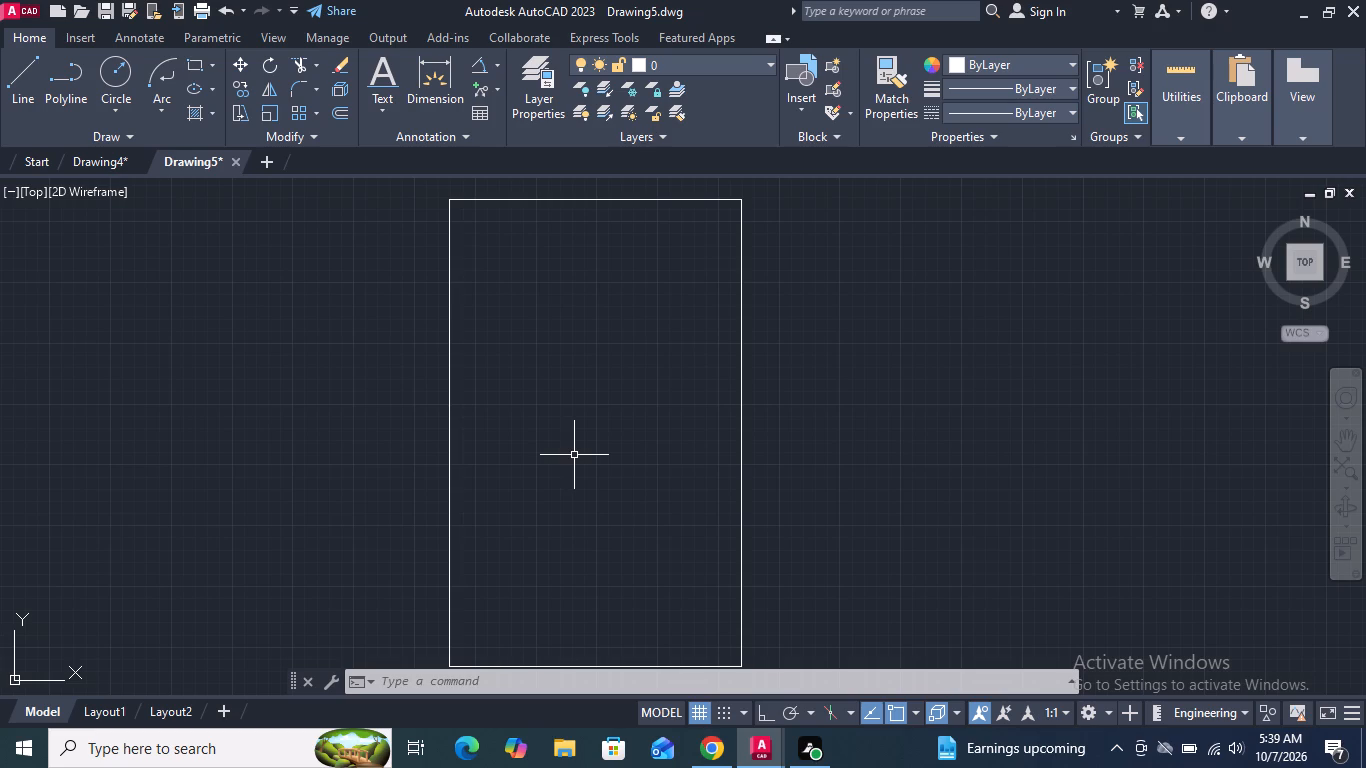
{"action": "key", "text": "Escape"}
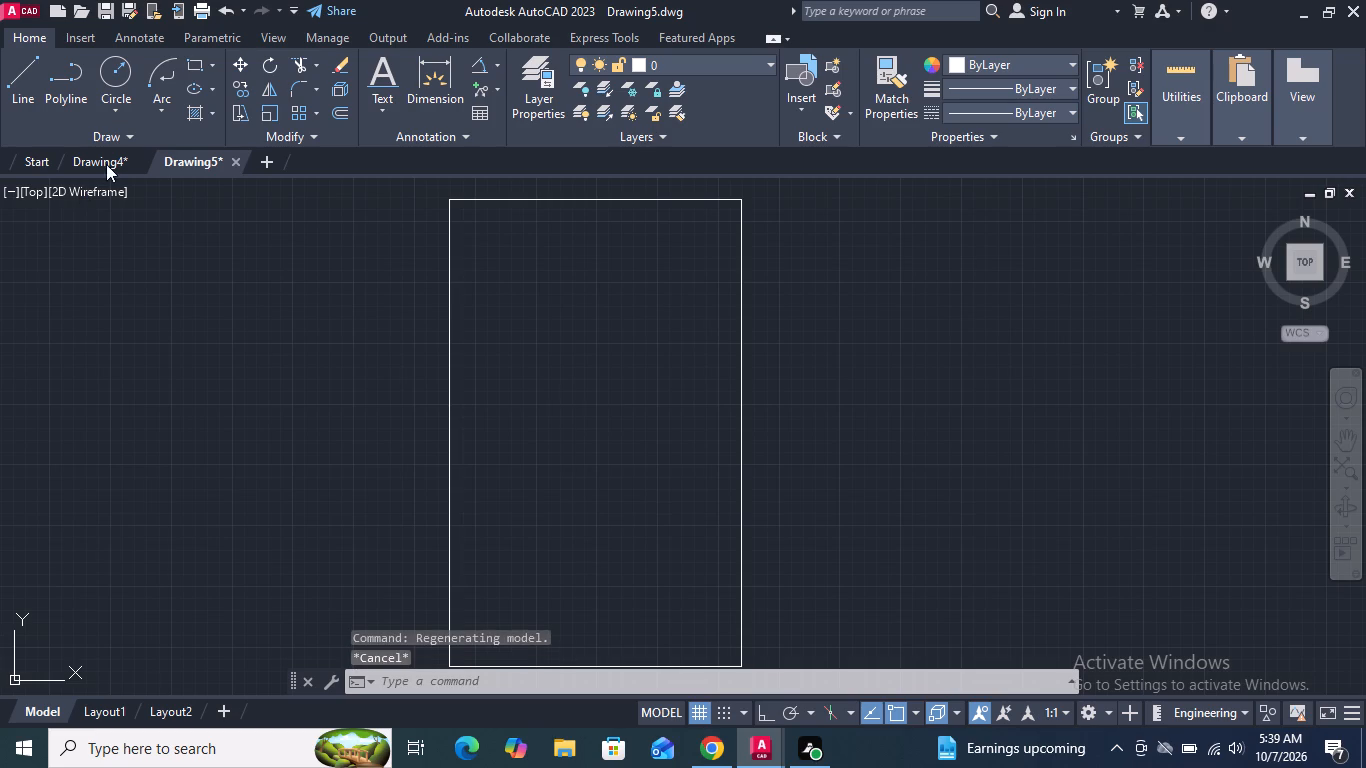
{"action": "left_click", "coordinate": [341, 114]}
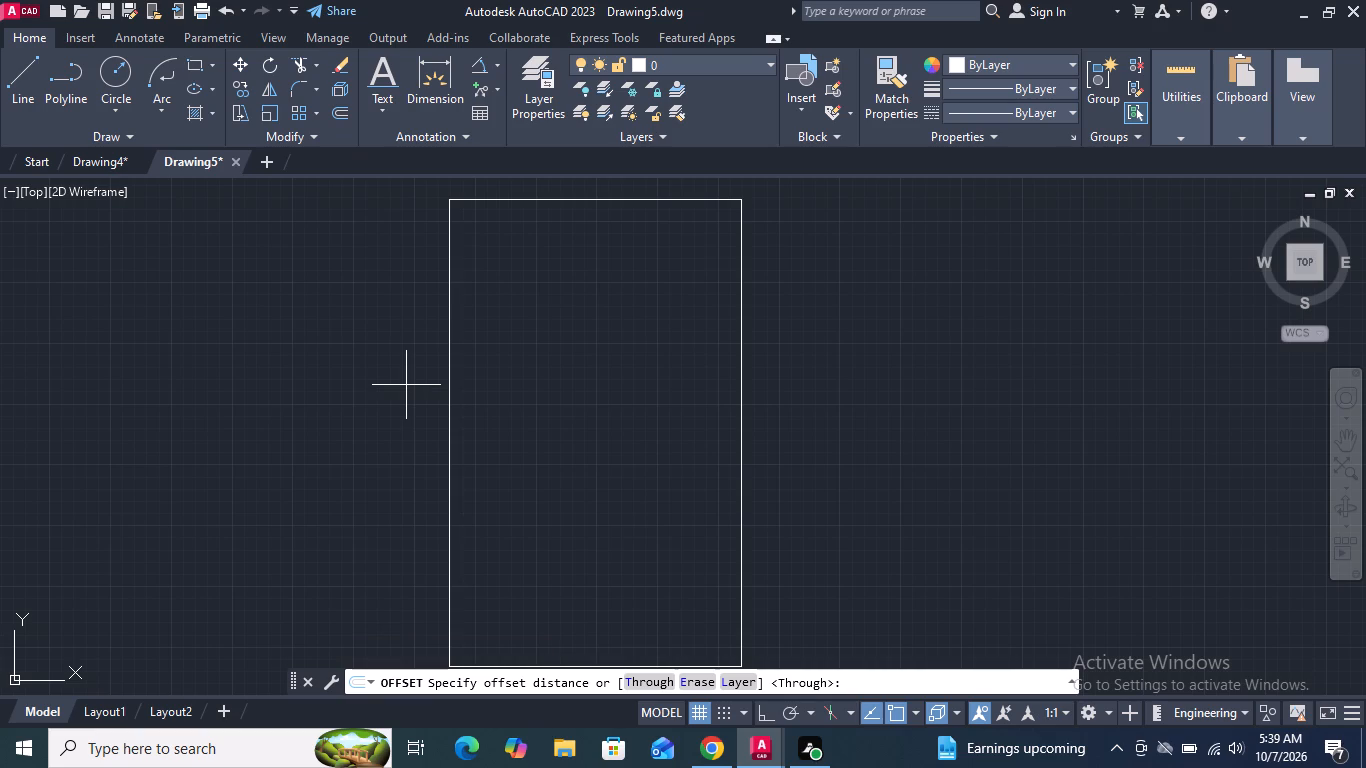
{"action": "key", "text": "3"}
{"action": "key", "text": "shift+quotedbl"}
{"action": "key", "text": "Return"}
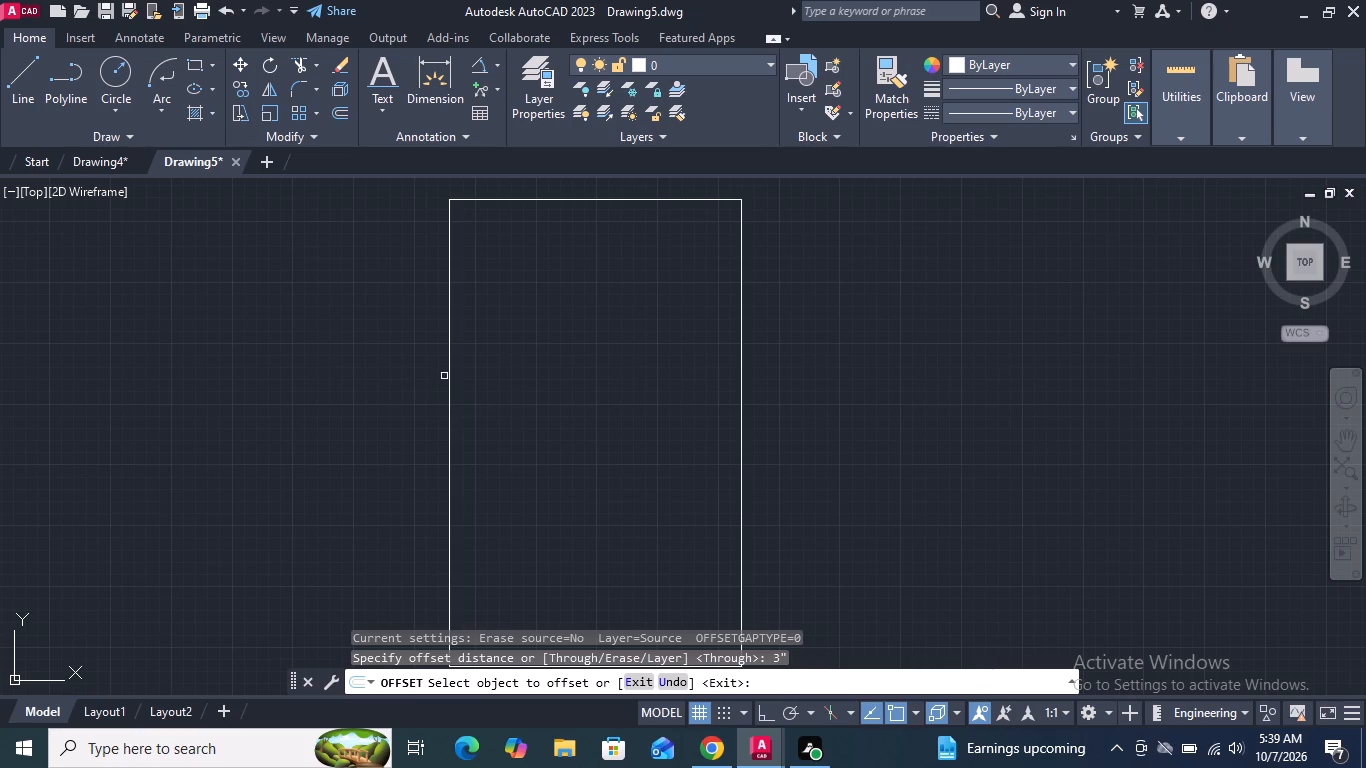
{"action": "left_click", "coordinate": [449, 369]}
{"action": "left_click_drag", "start_coordinate": [482, 370], "coordinate": [498, 377]}
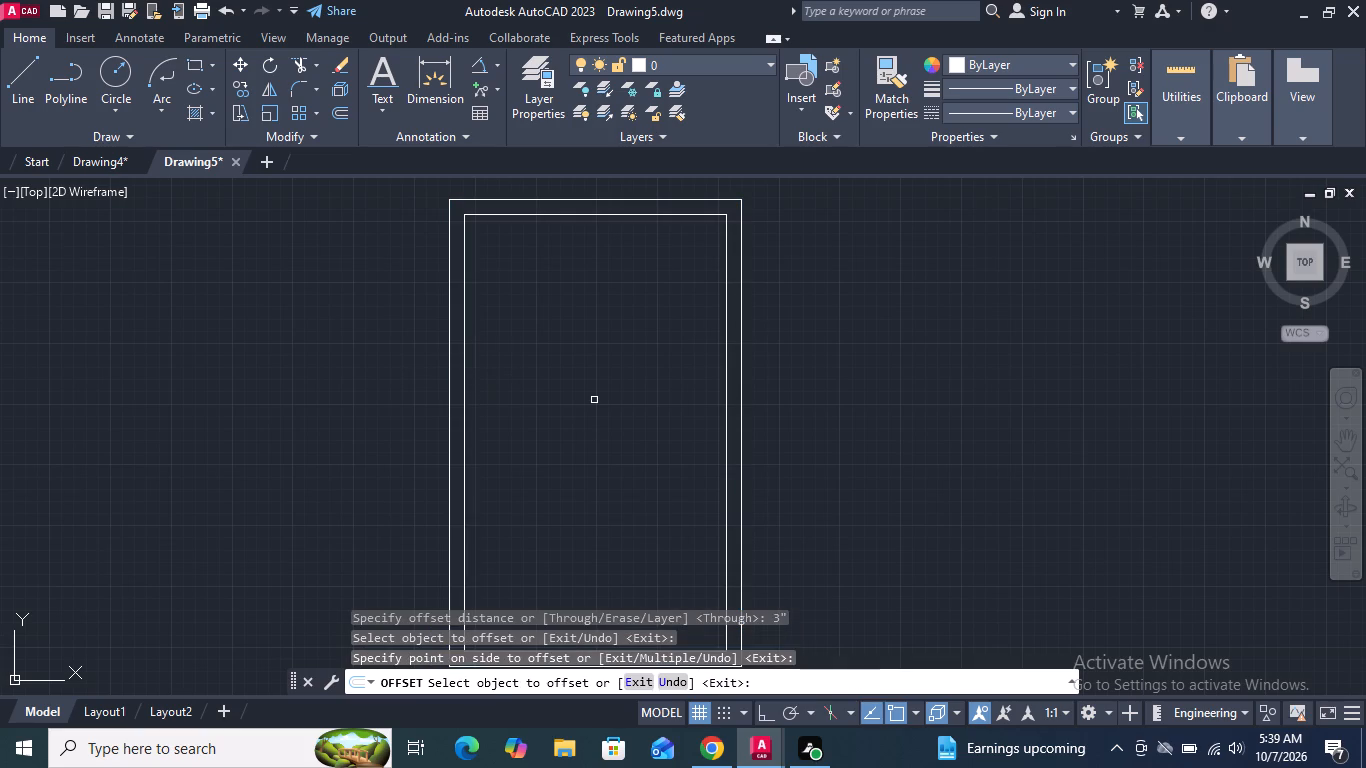
{"action": "key", "text": "Return"}
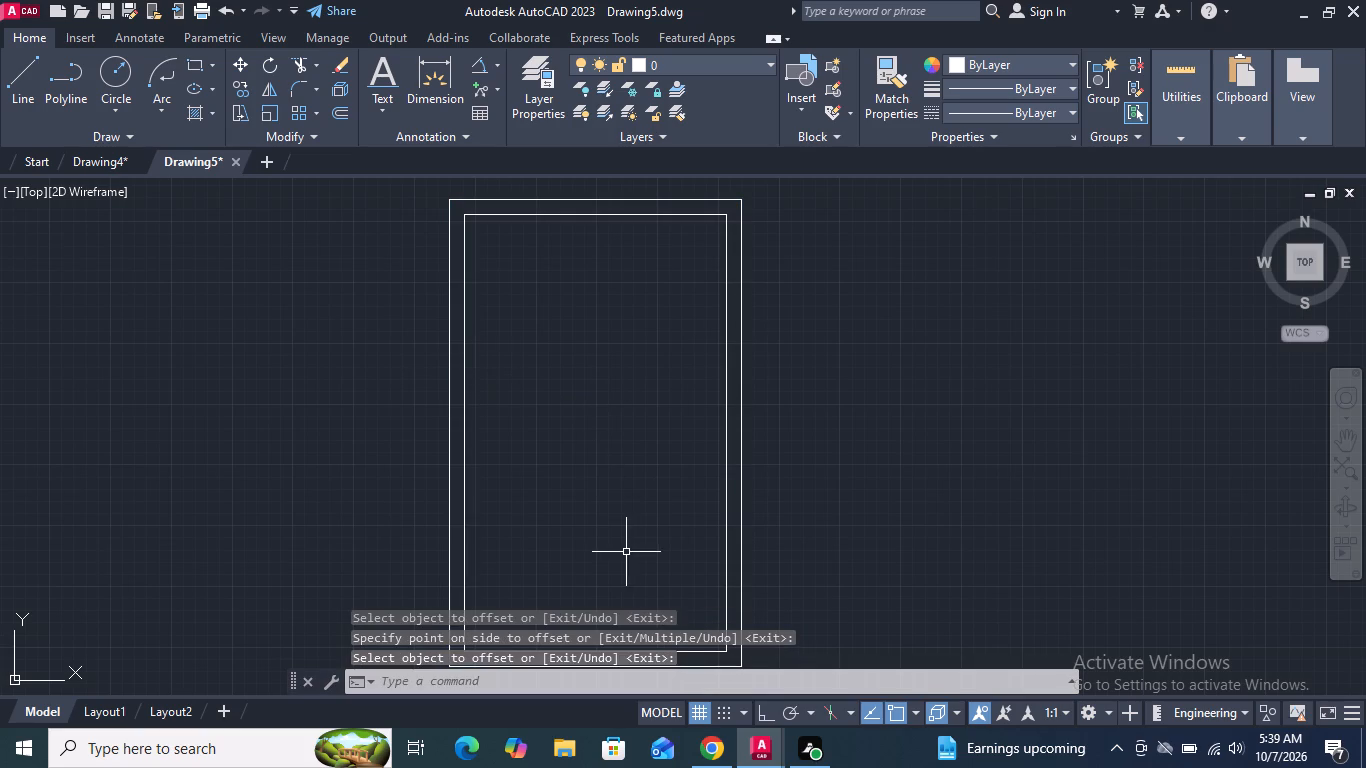
Draw a vertical centre line from the inner rectangle's top edge midpoint to its bottom edge midpoint.
{"action": "scroll", "coordinate": [573, 376], "scroll_direction": "down", "scroll_amount": 1}
{"action": "left_click", "coordinate": [20, 74]}
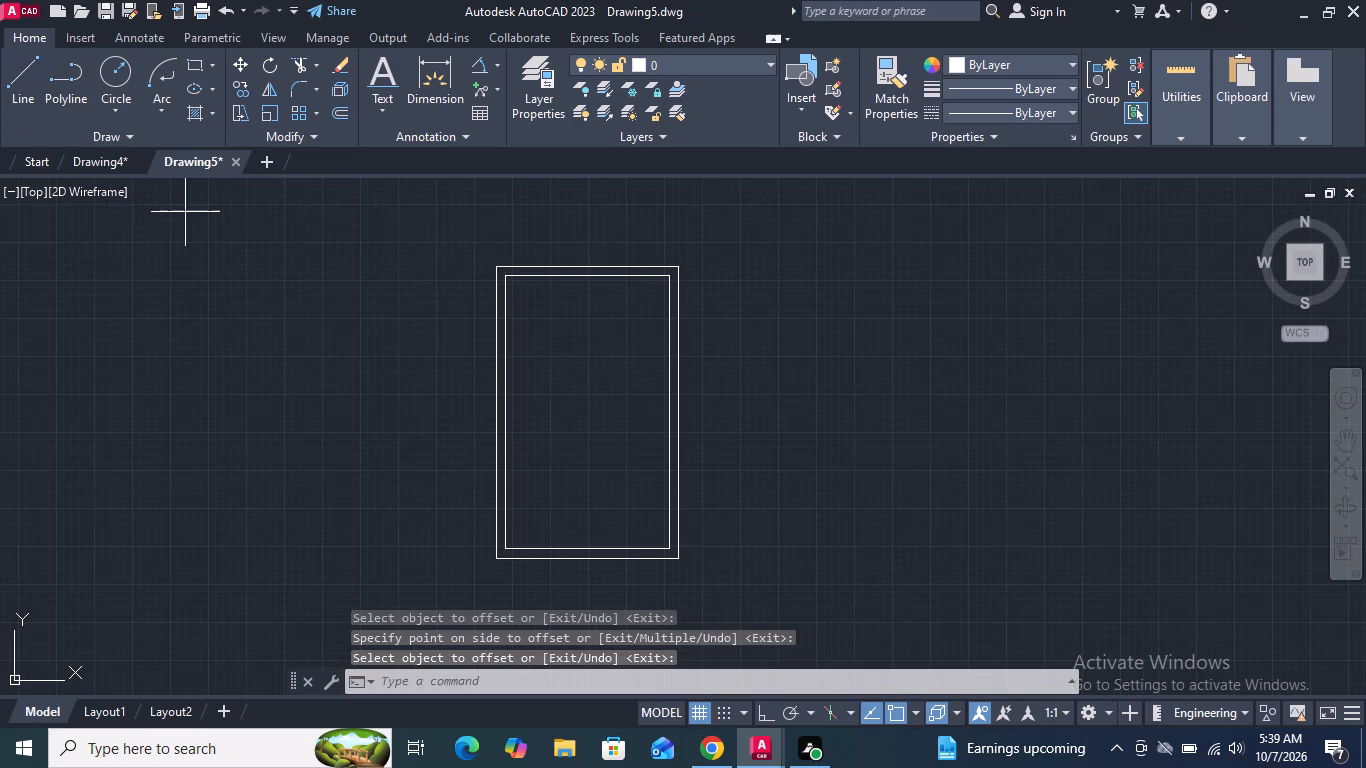
{"action": "left_click", "coordinate": [588, 278]}
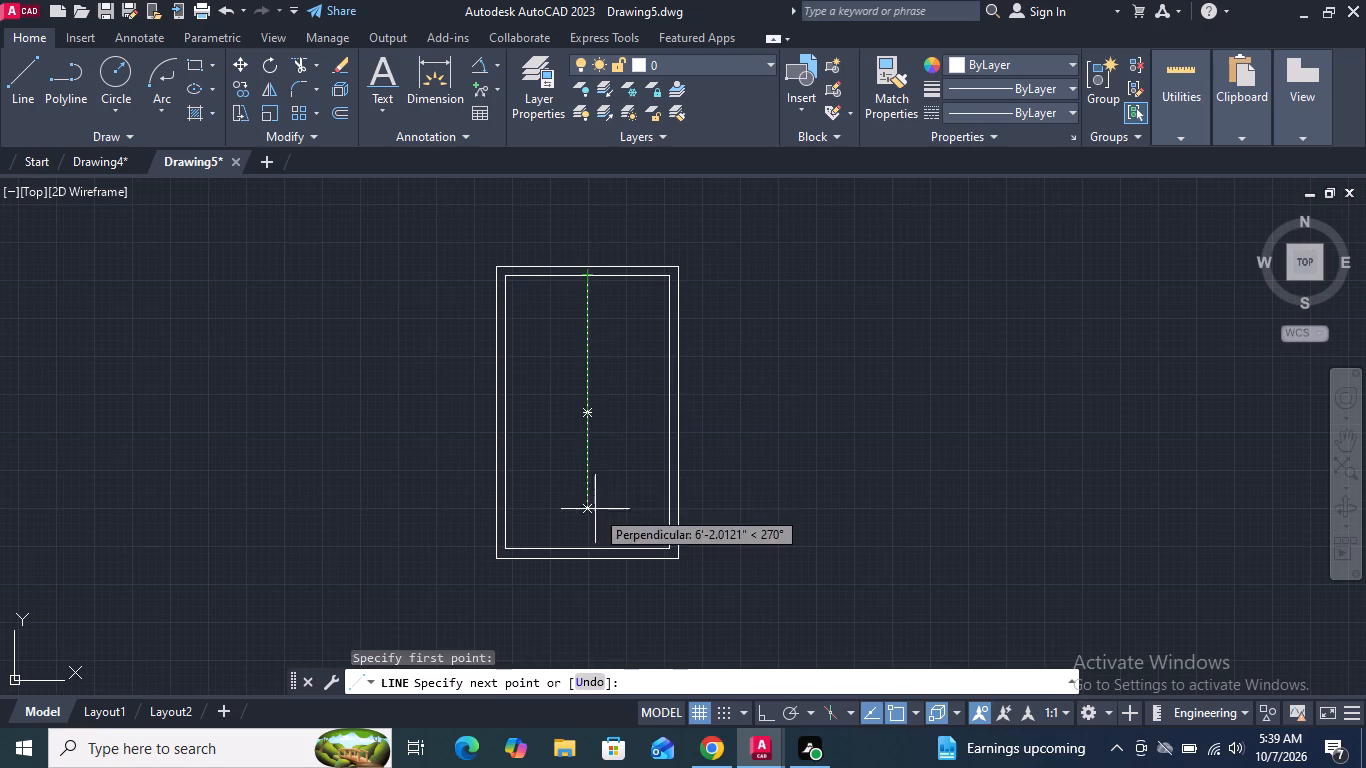
{"action": "left_click", "coordinate": [591, 549]}
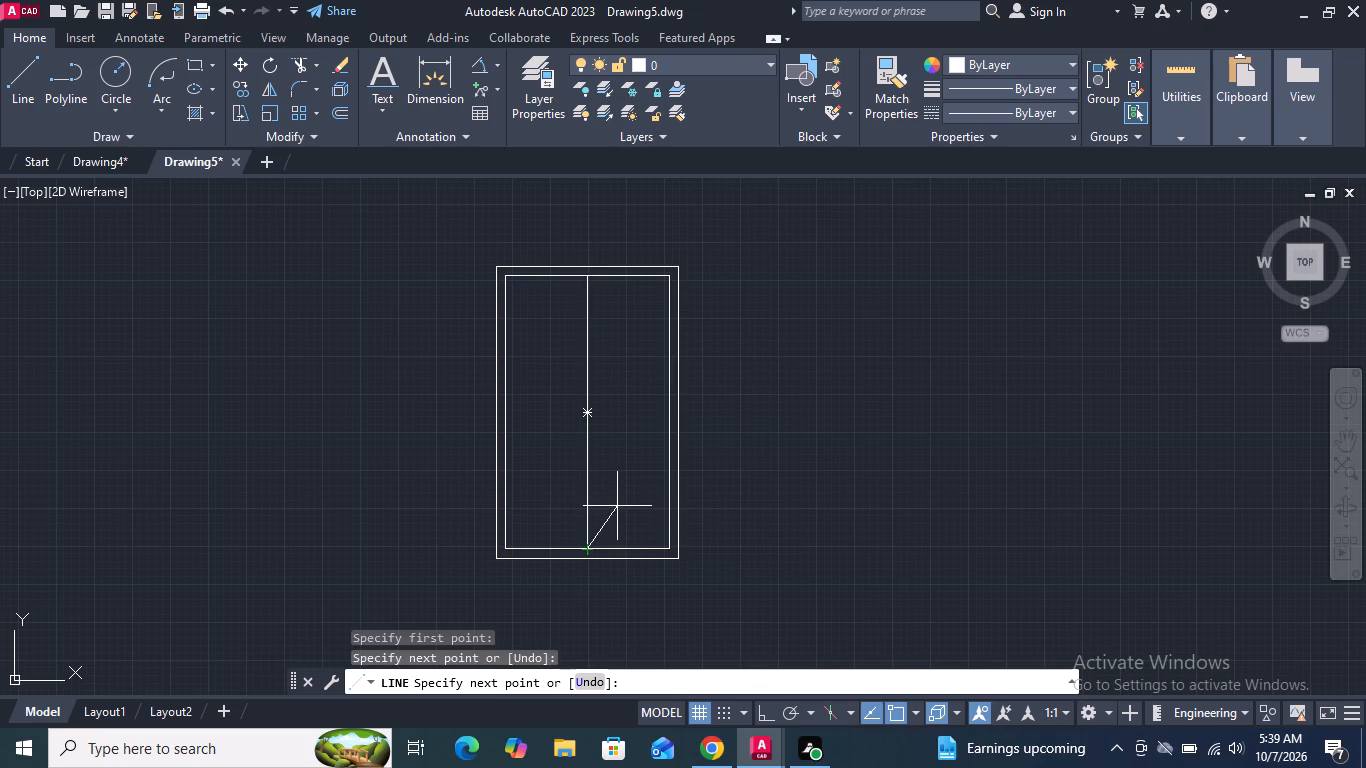
{"action": "key", "text": "Return"}
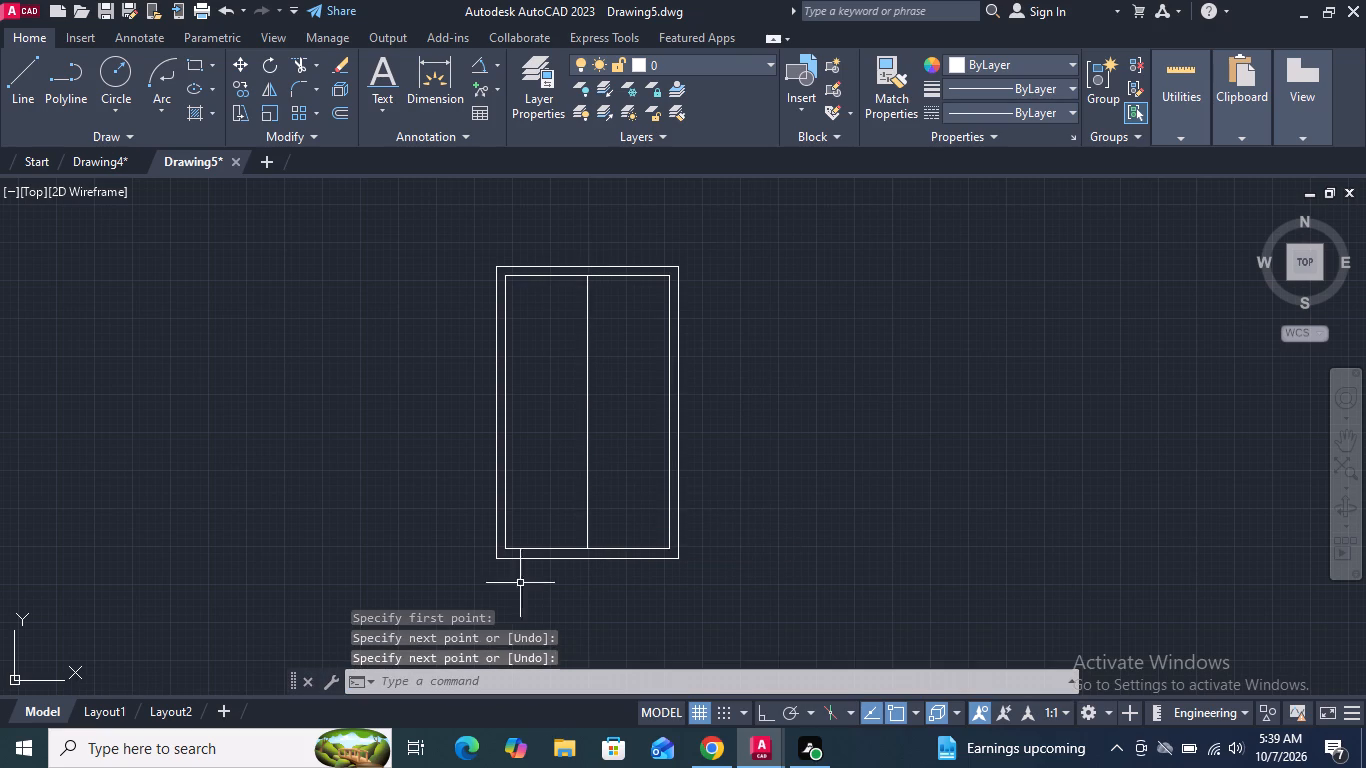
Offset the inner rectangle 5" inward to add a third nested rectangle.
{"action": "middle_click_drag", "start_coordinate": [528, 536], "coordinate": [479, 535]}
{"action": "scroll", "coordinate": [482, 522], "scroll_direction": "up", "scroll_amount": 1}
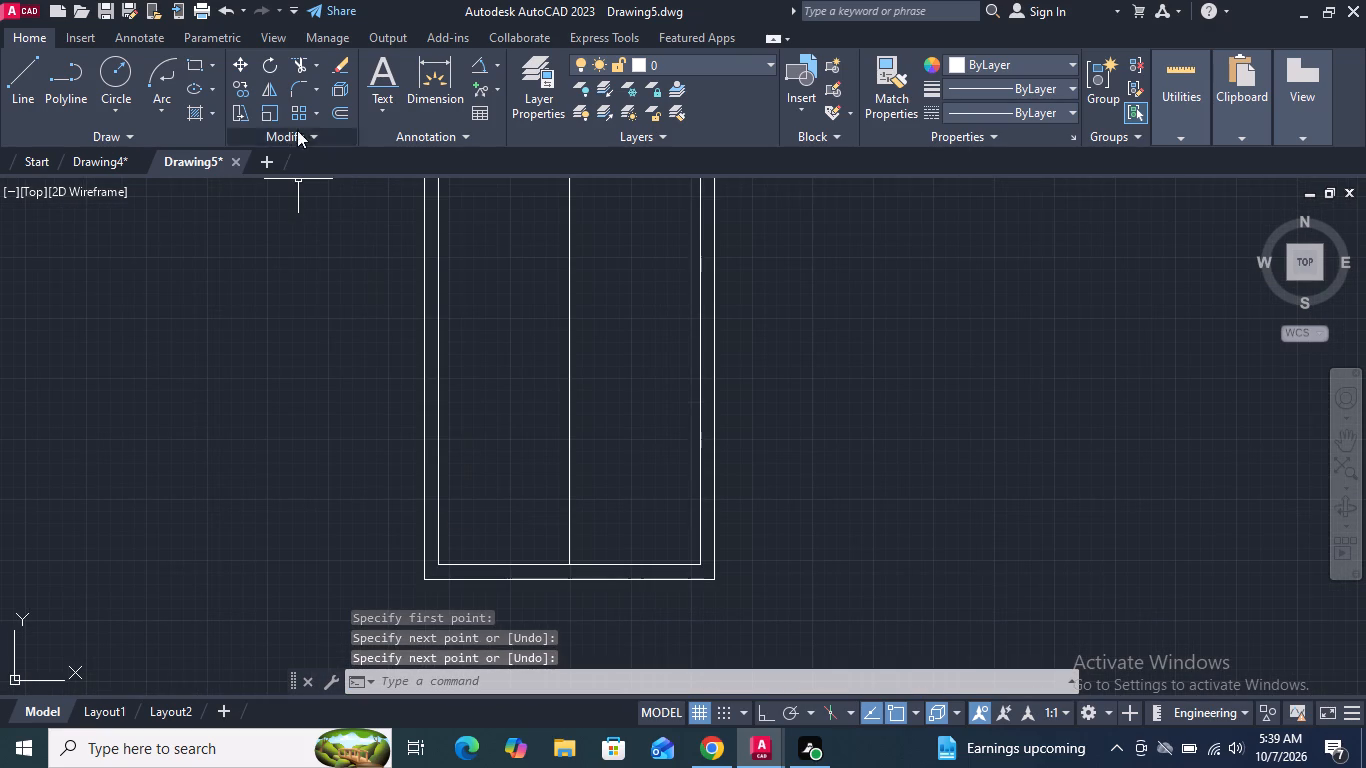
{"action": "left_click", "coordinate": [337, 106]}
{"action": "type", "text": "5\""}
{"action": "key", "text": "Return"}
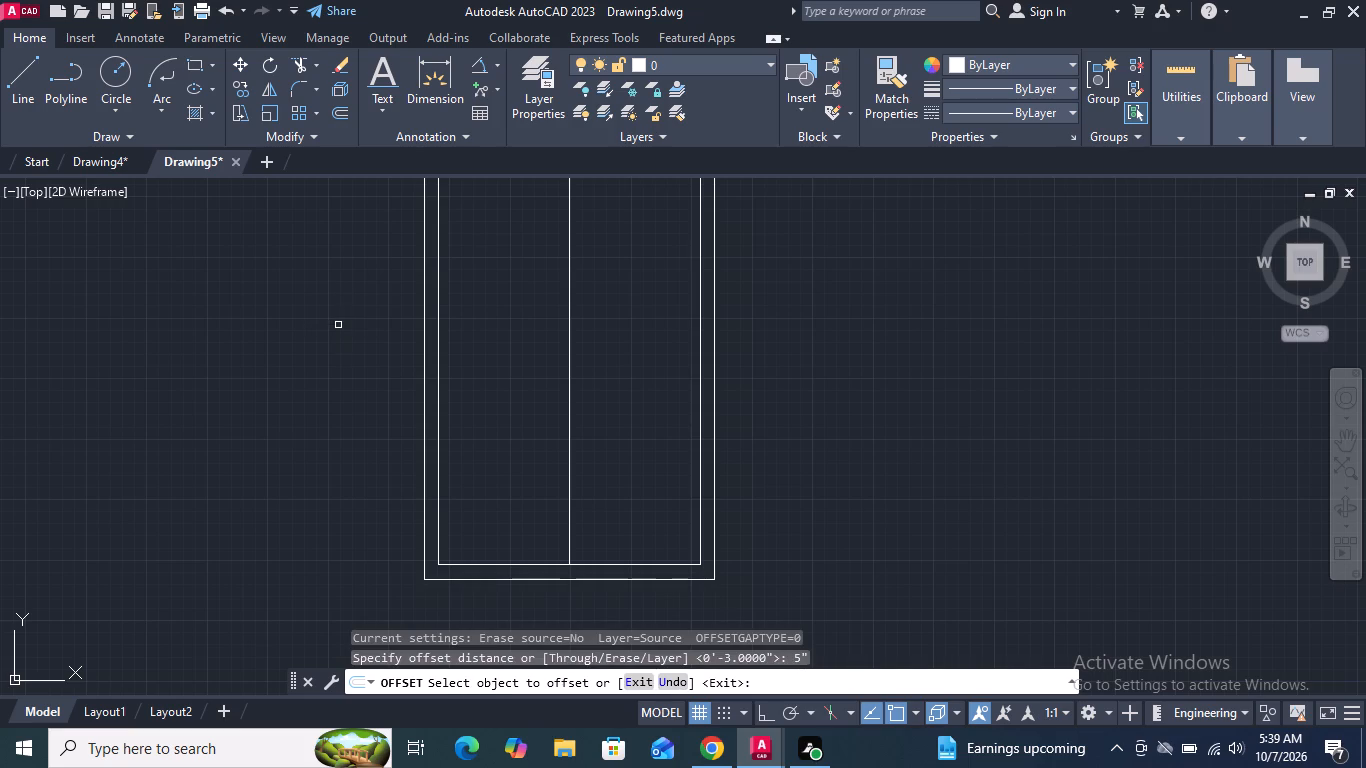
{"action": "left_click", "coordinate": [438, 423]}
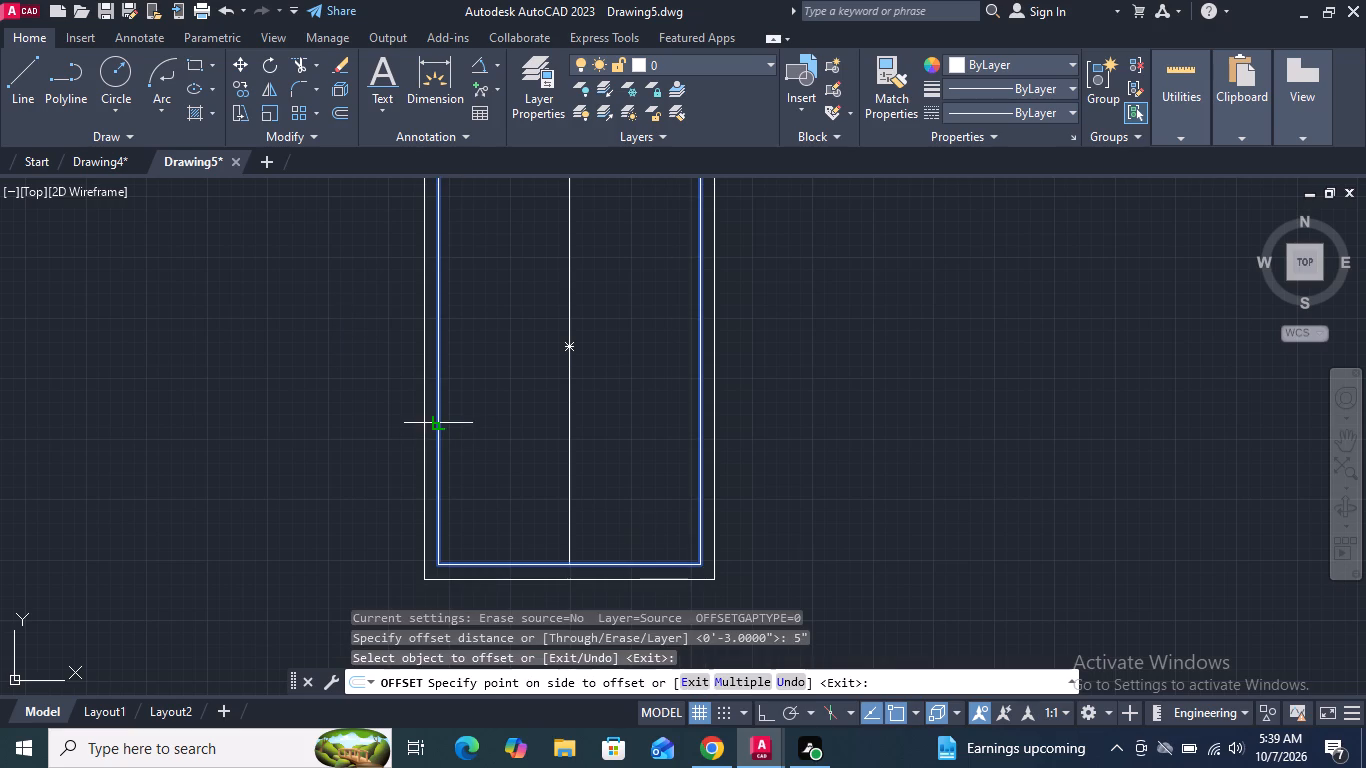
{"action": "left_click", "coordinate": [477, 413]}
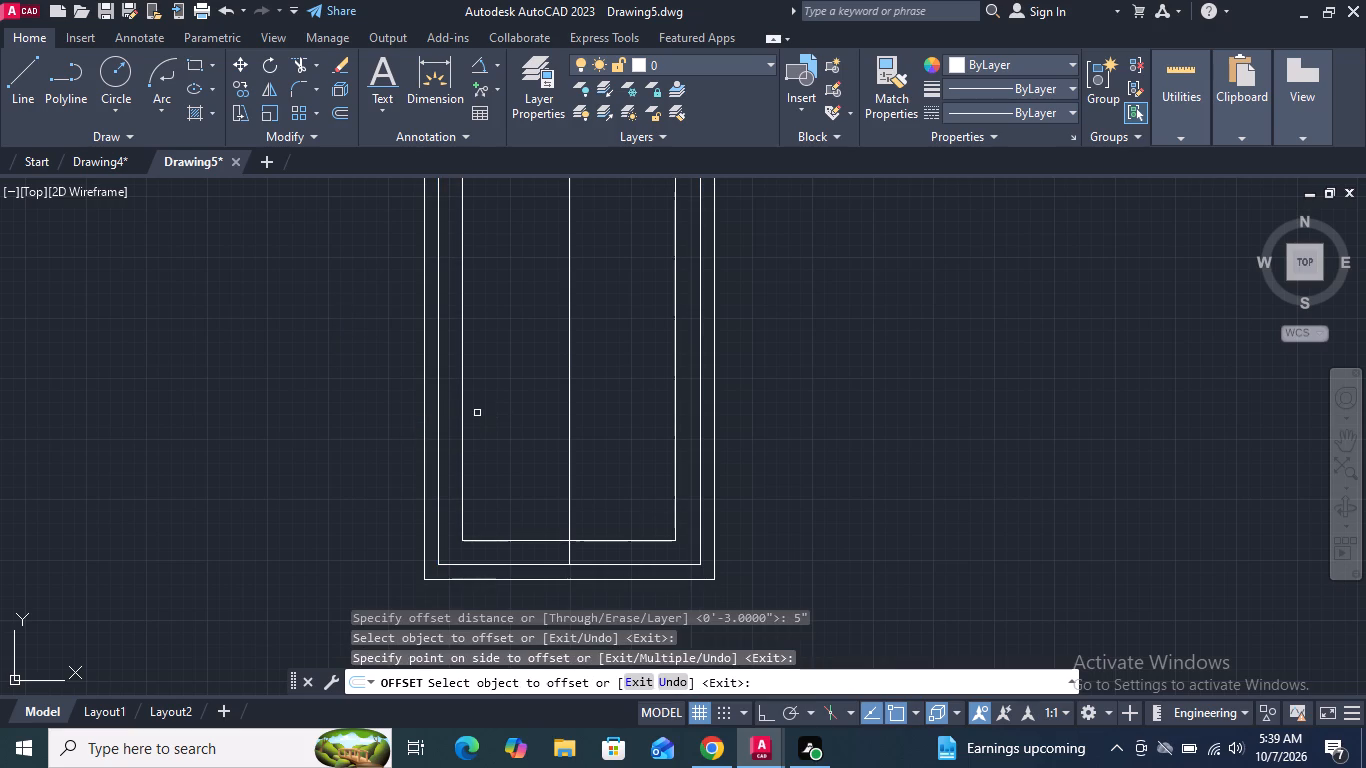
{"action": "key", "text": "Return"}
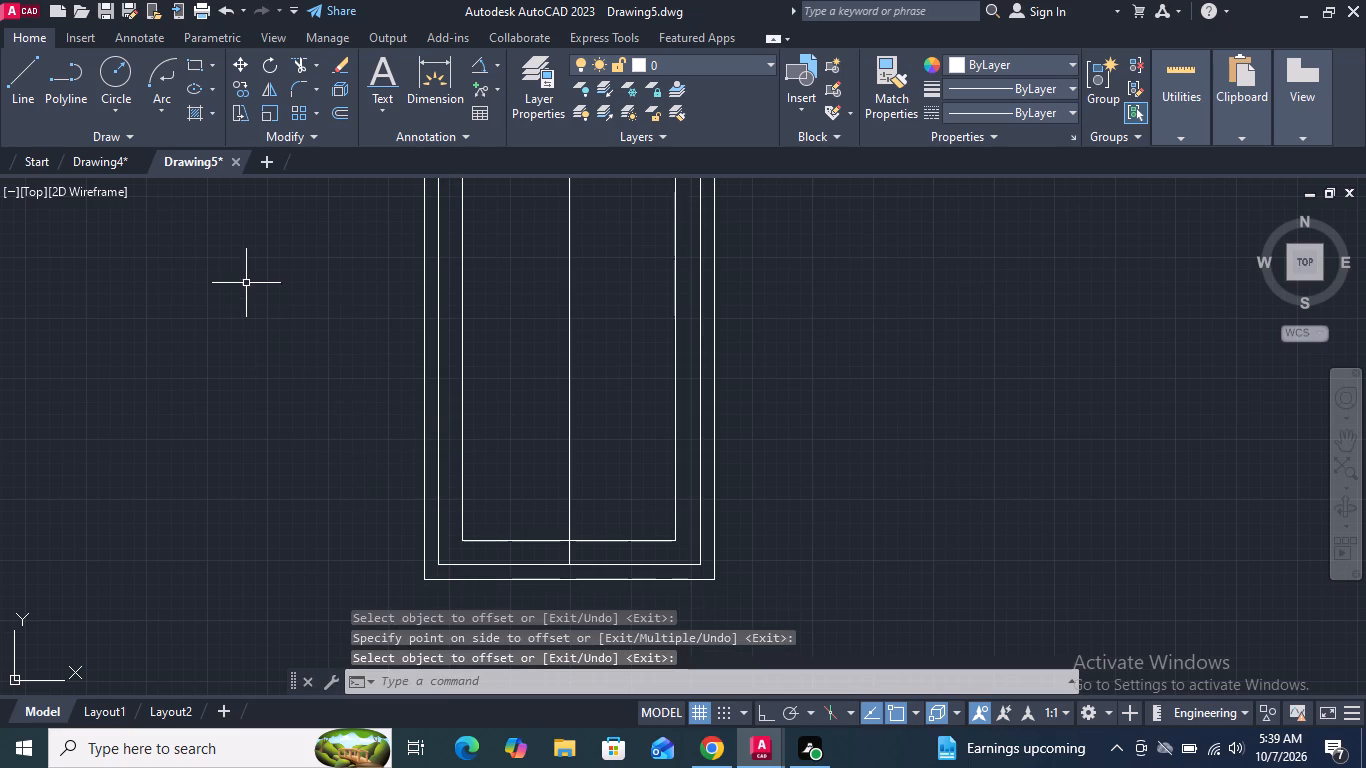
Offset the innermost rectangle 1" inward to add a fourth nested rectangle.
{"action": "left_click", "coordinate": [337, 108]}
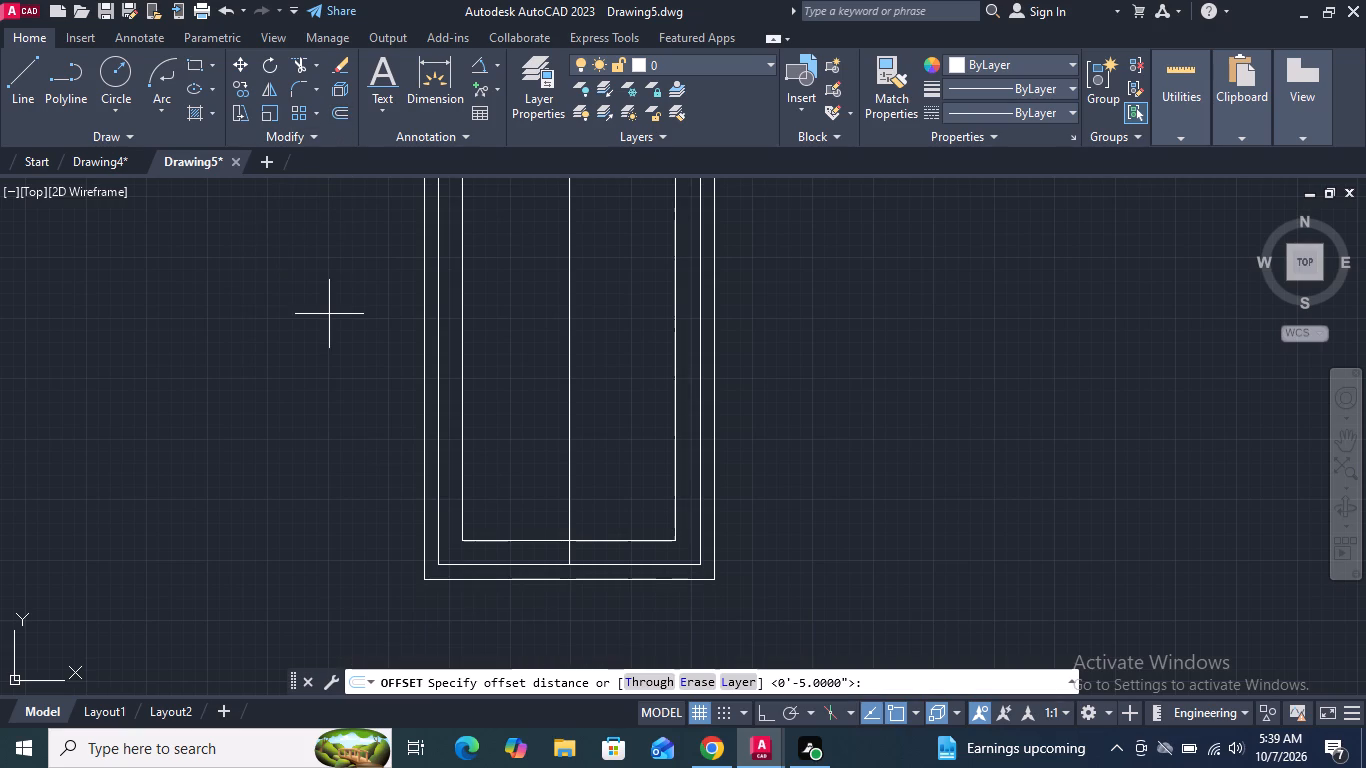
{"action": "key", "text": "1"}
{"action": "key", "text": "shift+quotedbl"}
{"action": "key", "text": "Return"}
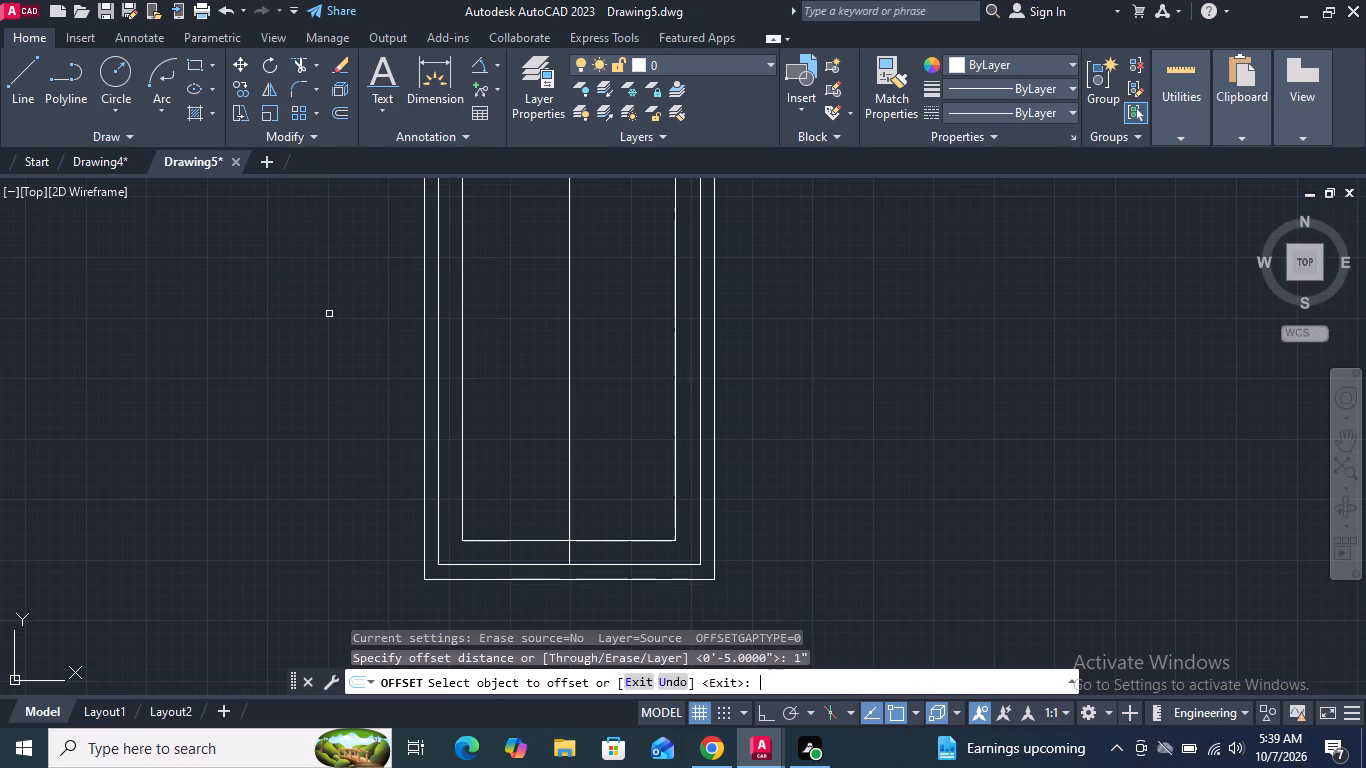
{"action": "left_click", "coordinate": [463, 367]}
{"action": "left_click", "coordinate": [527, 363]}
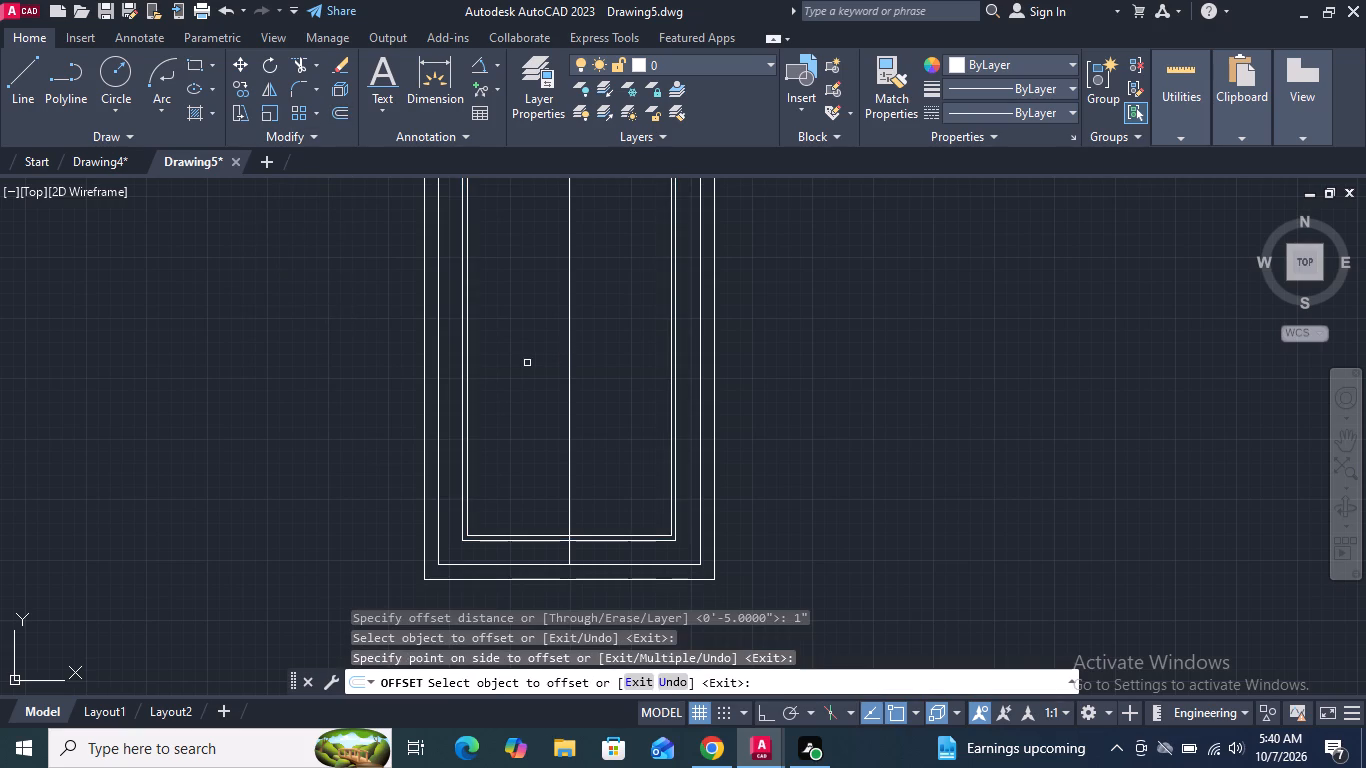
{"action": "key", "text": "Return"}
Offset the new innermost rectangle 2" inward to add a fifth nested rectangle.
{"action": "key", "text": "space"}
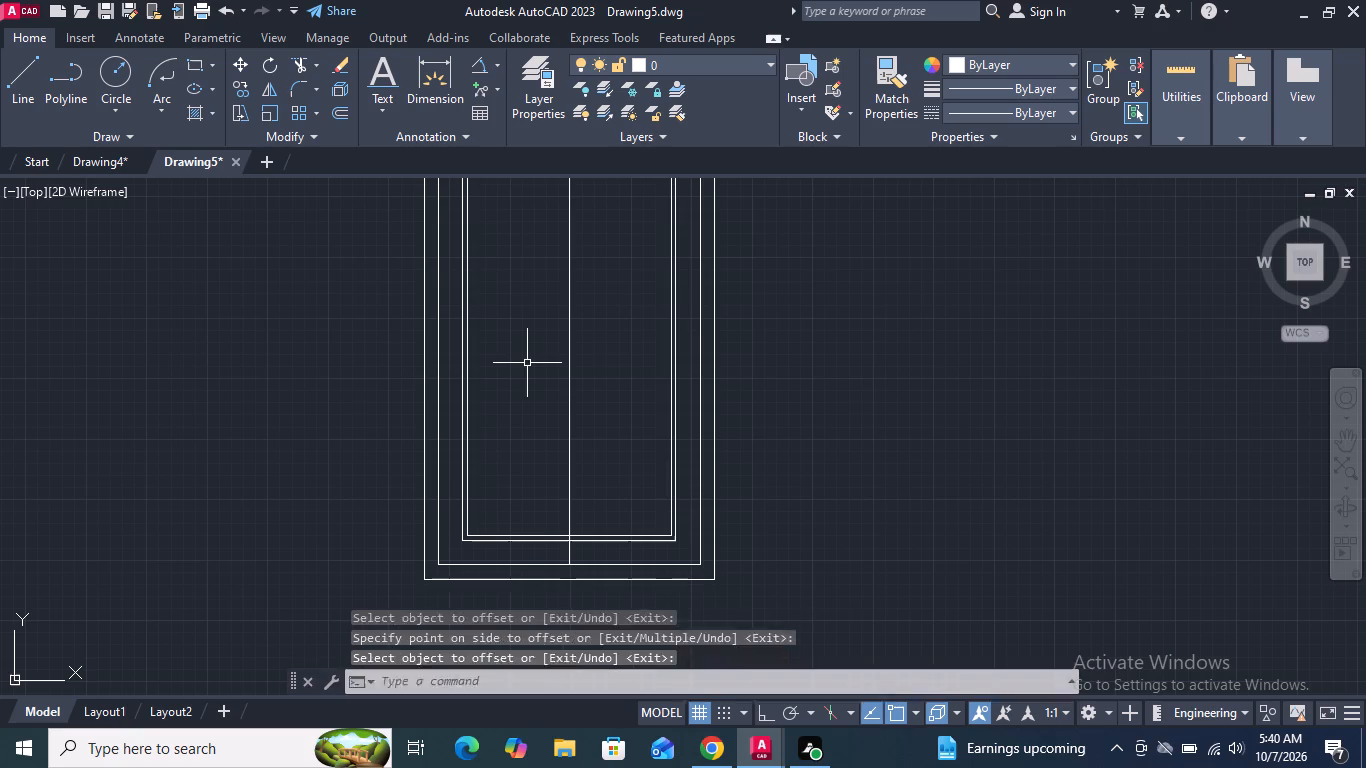
{"action": "key", "text": "2"}
{"action": "key", "text": "shift+quotedbl"}
{"action": "key", "text": "Return"}
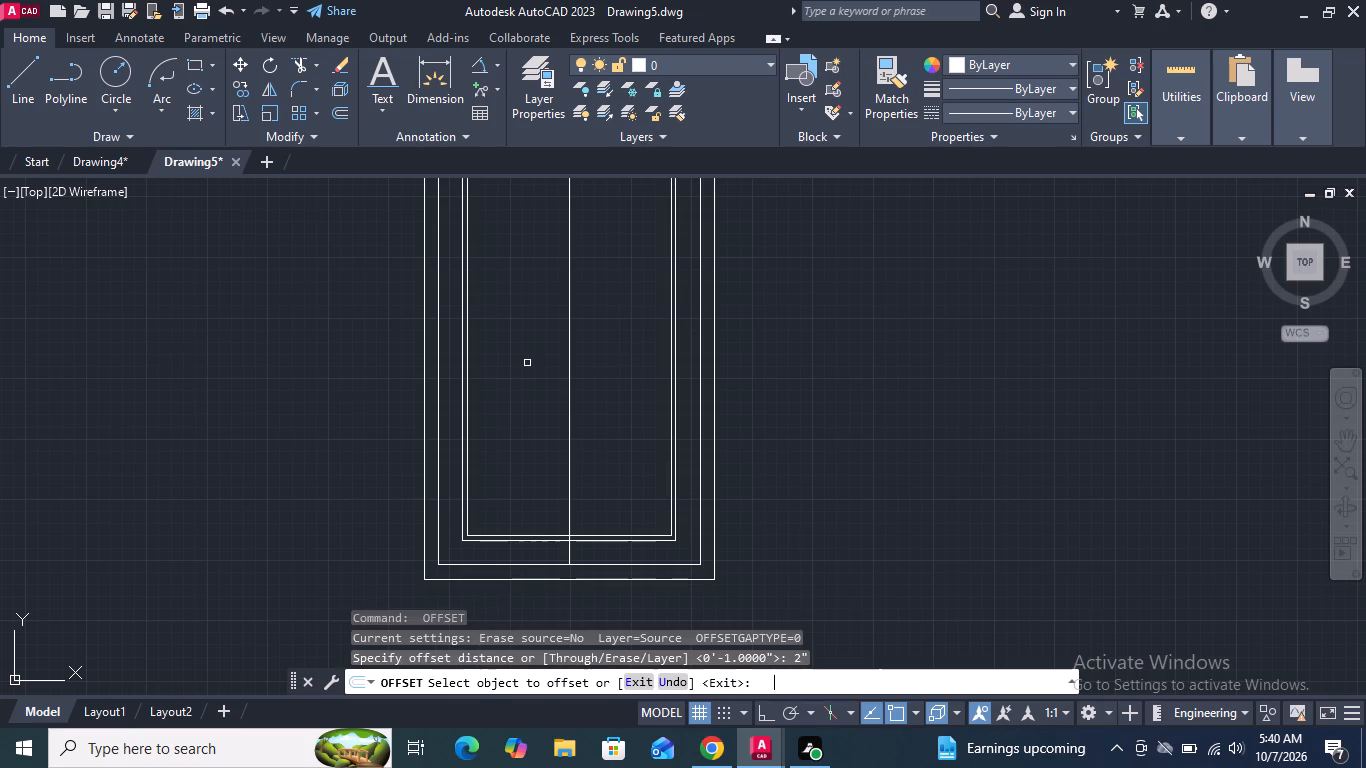
{"action": "left_click", "coordinate": [469, 399]}
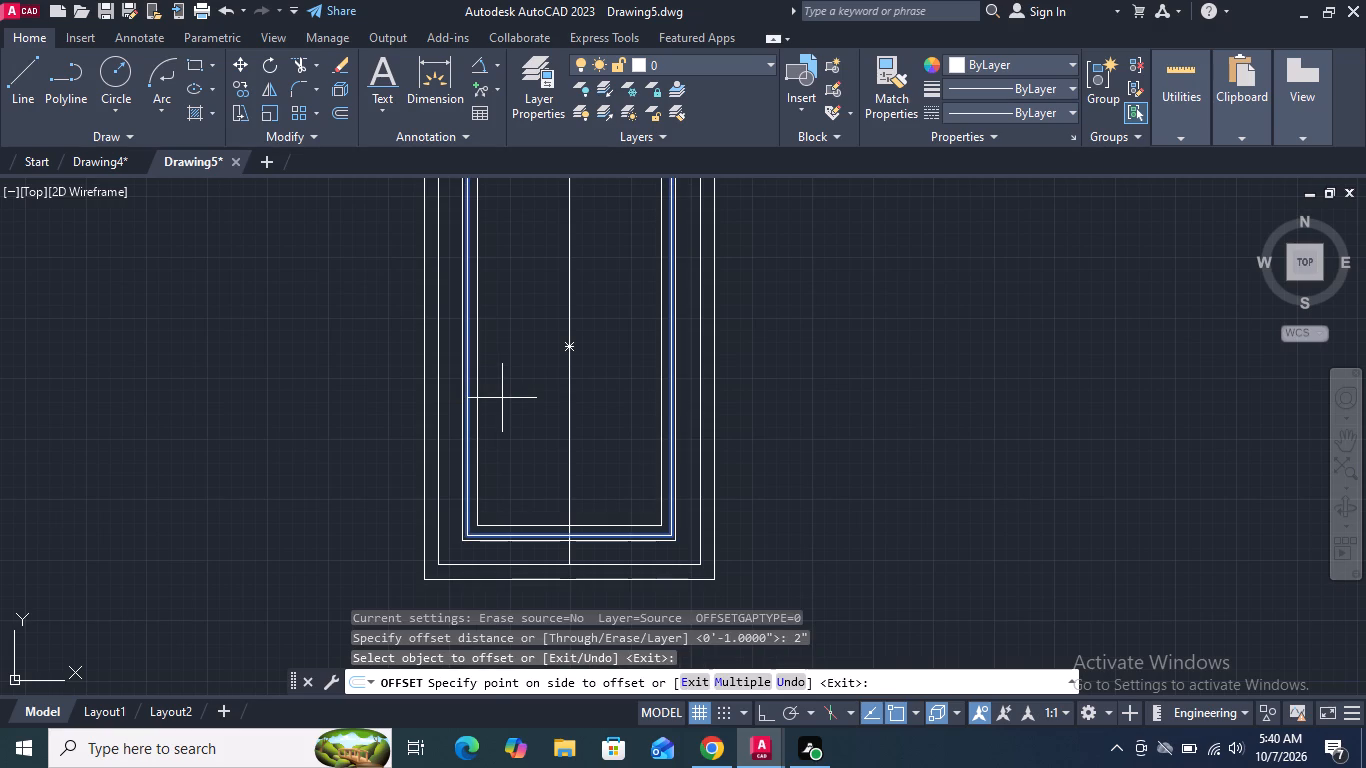
{"action": "left_click", "coordinate": [502, 398]}
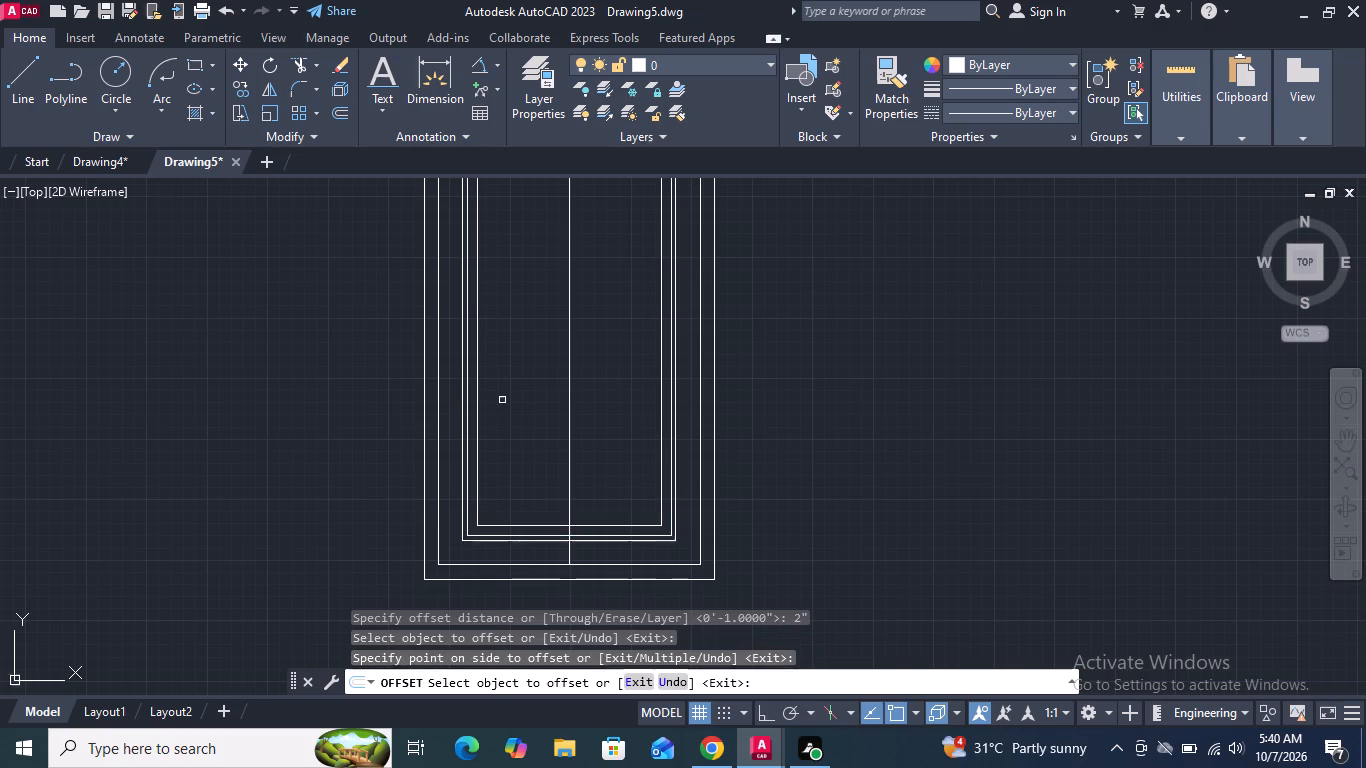
{"action": "key", "text": "Return"}
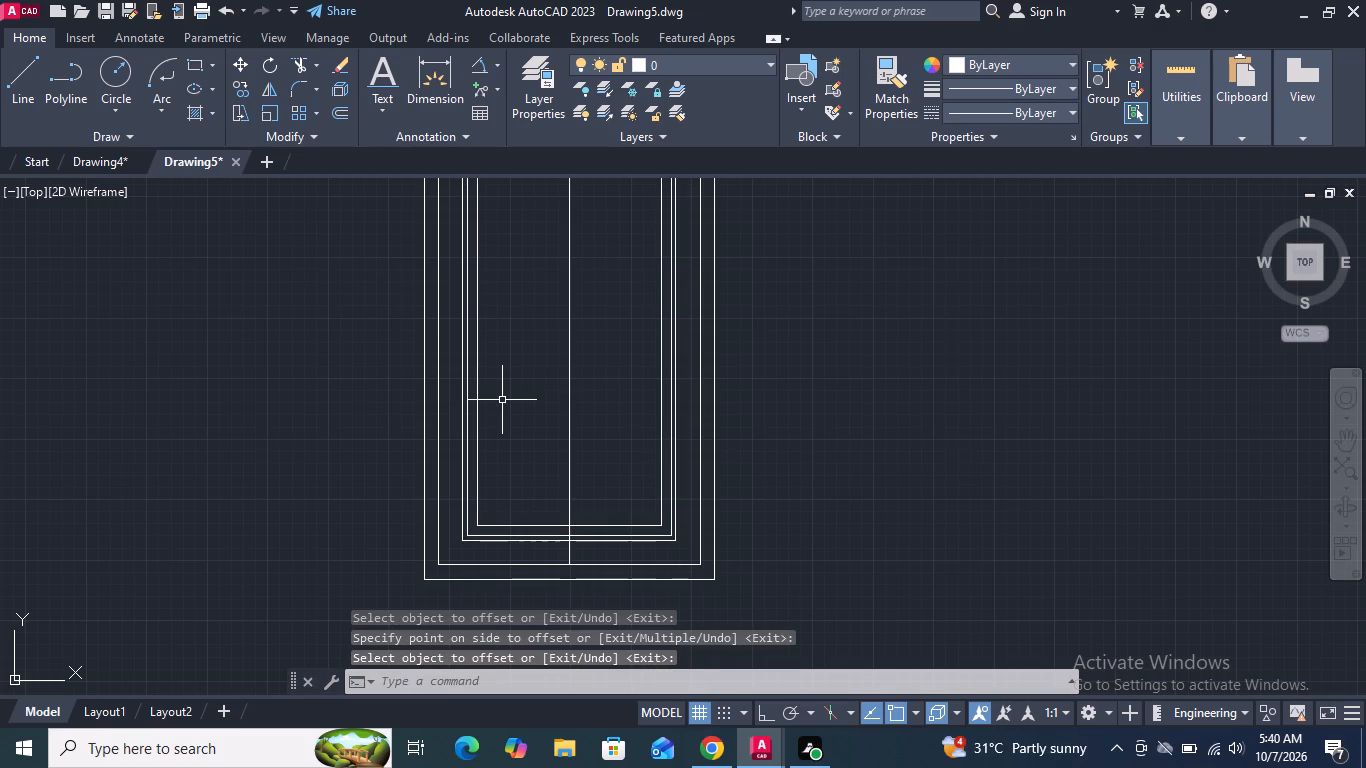
Offset the vertical centre line 5" to its left.
{"action": "scroll", "coordinate": [513, 438], "scroll_direction": "down", "scroll_amount": 1}
{"action": "middle_click_drag", "start_coordinate": [524, 403], "coordinate": [524, 416]}
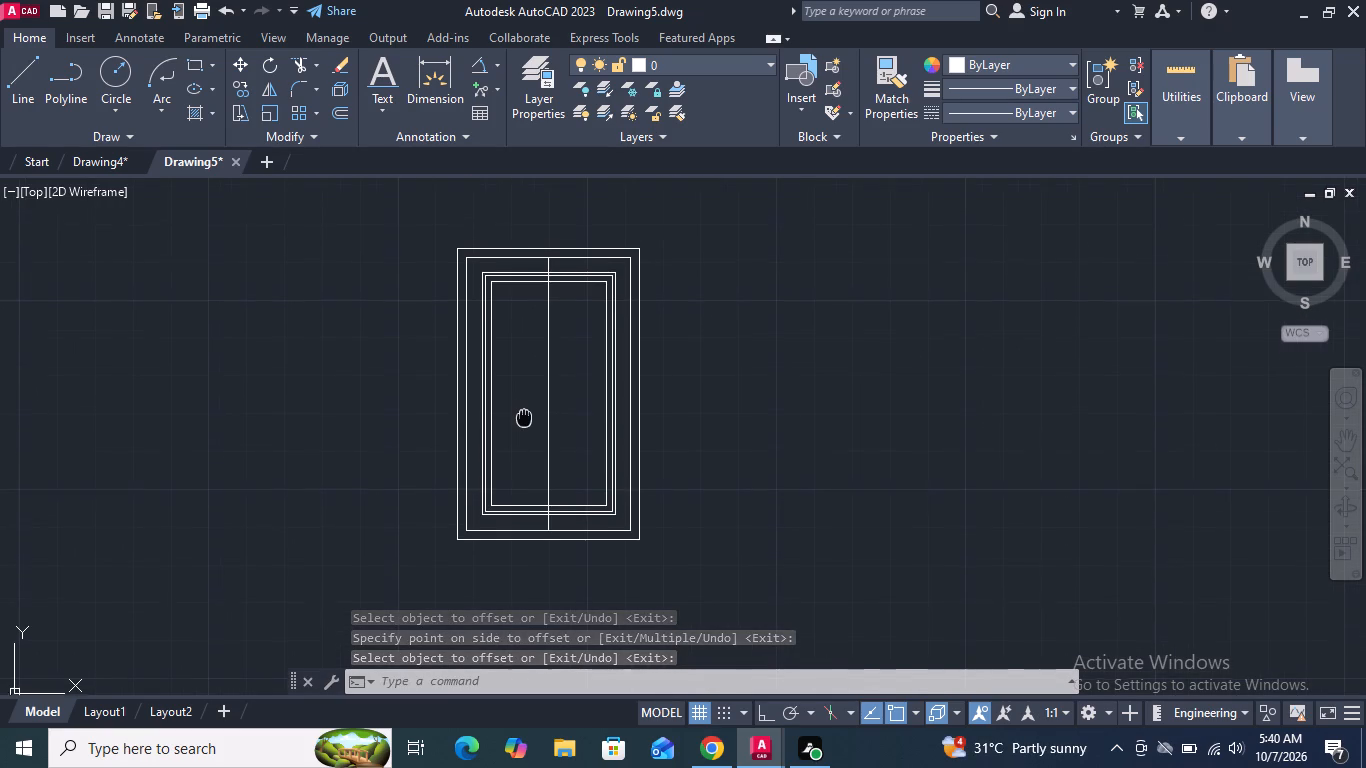
{"action": "middle_click_drag", "start_coordinate": [524, 416], "coordinate": [524, 418]}
{"action": "scroll", "coordinate": [529, 406], "scroll_direction": "up", "scroll_amount": 1}
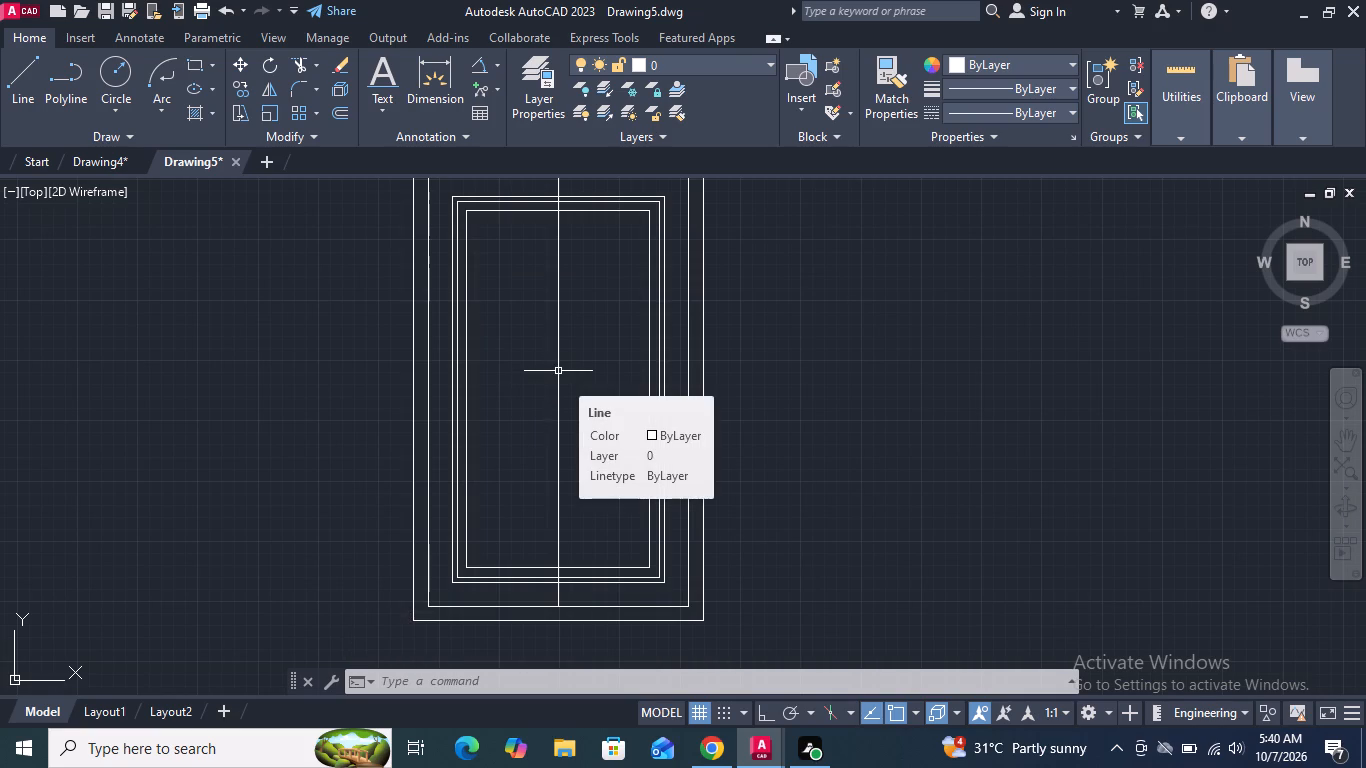
{"action": "left_click", "coordinate": [558, 371]}
{"action": "left_click", "coordinate": [337, 109]}
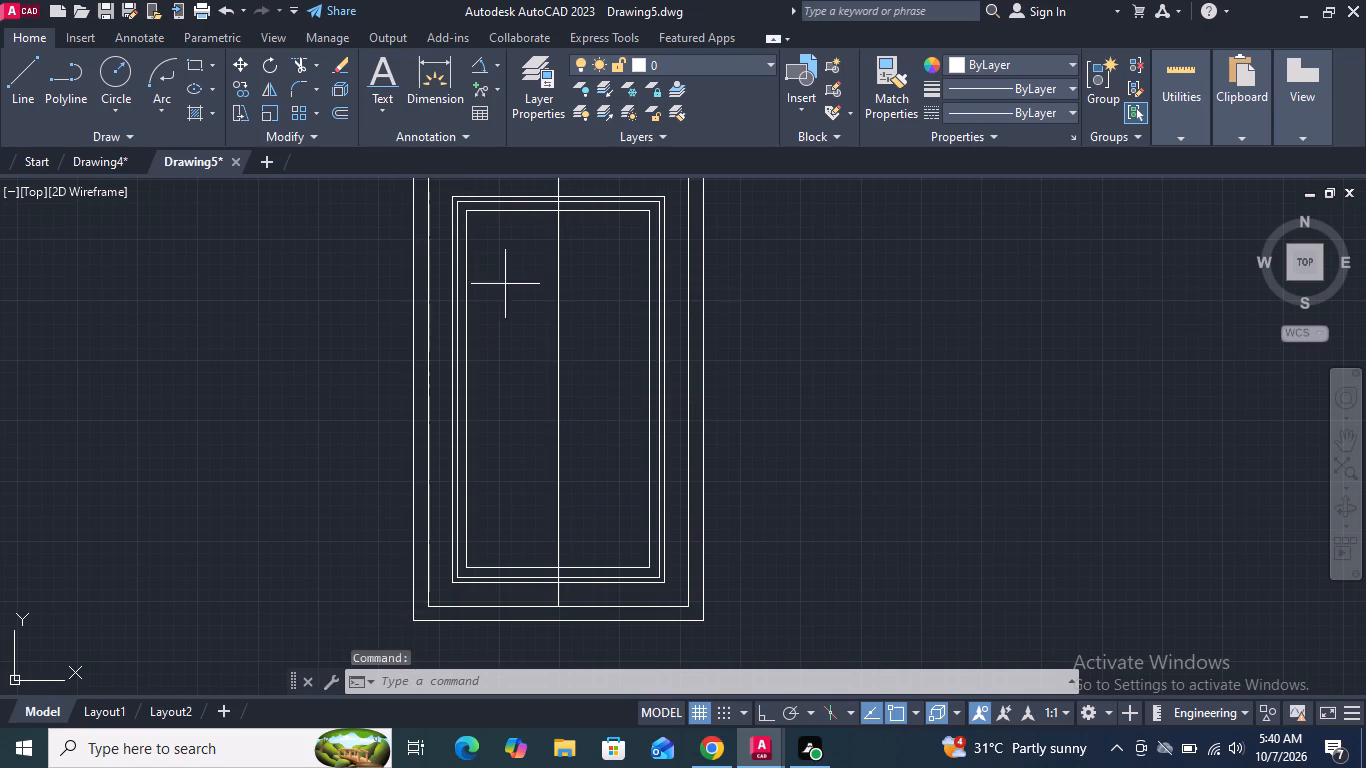
{"action": "key", "text": "5"}
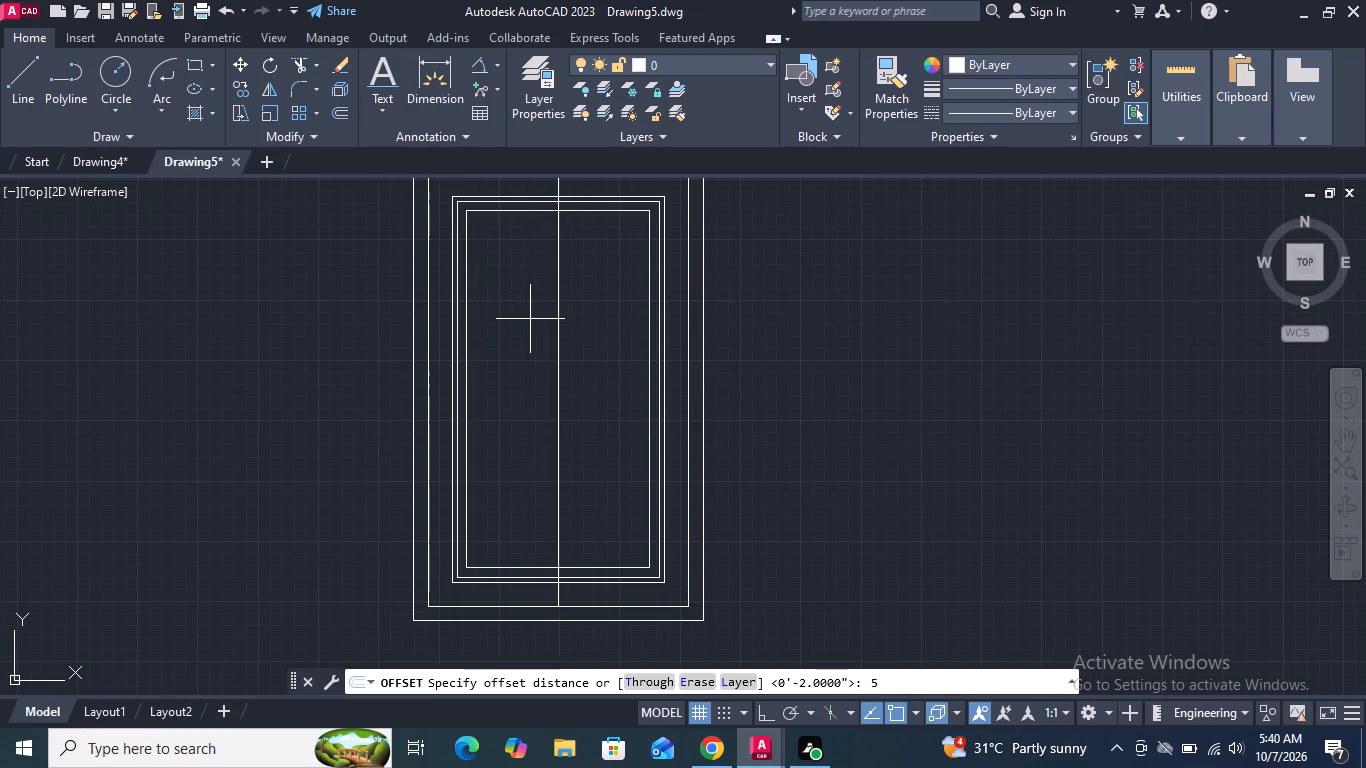
{"action": "key", "text": "shift+quotedbl"}
{"action": "key", "text": "Return"}
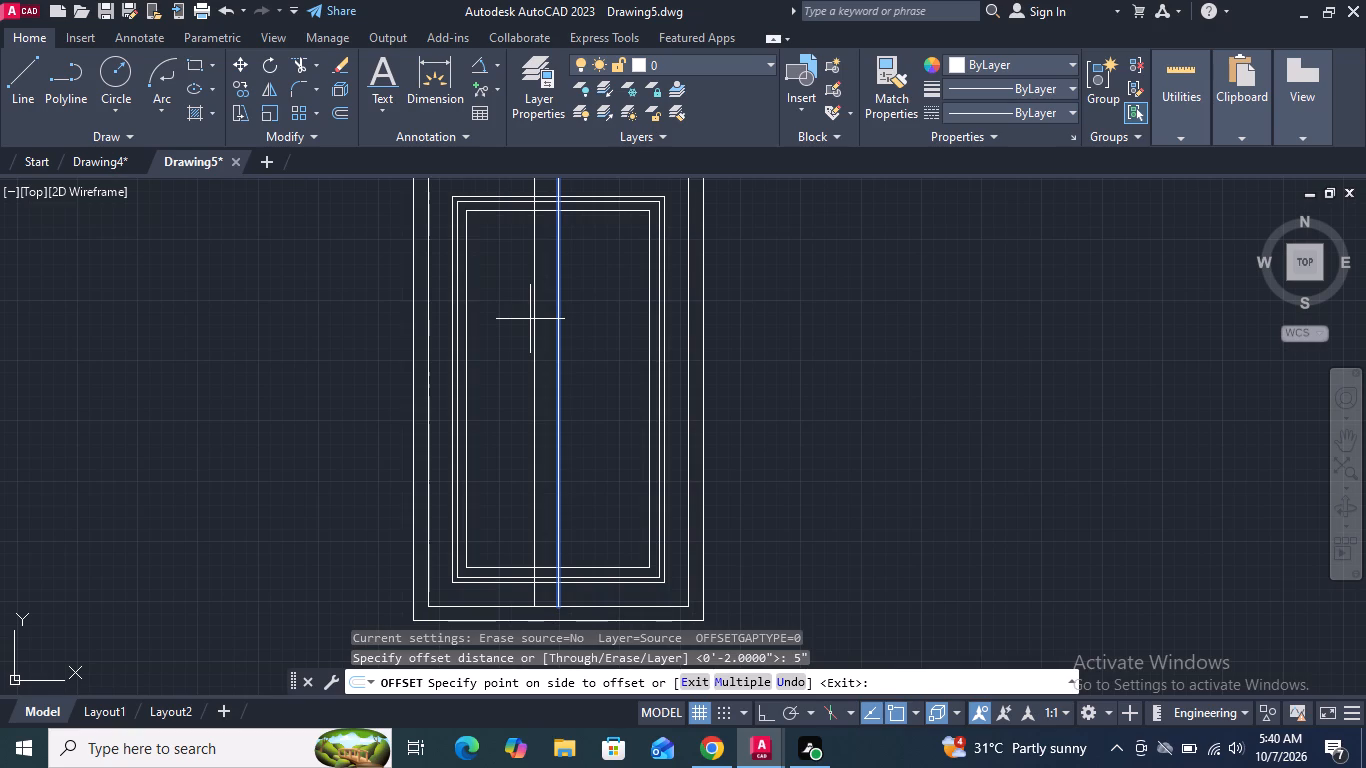
{"action": "left_click", "coordinate": [530, 319]}
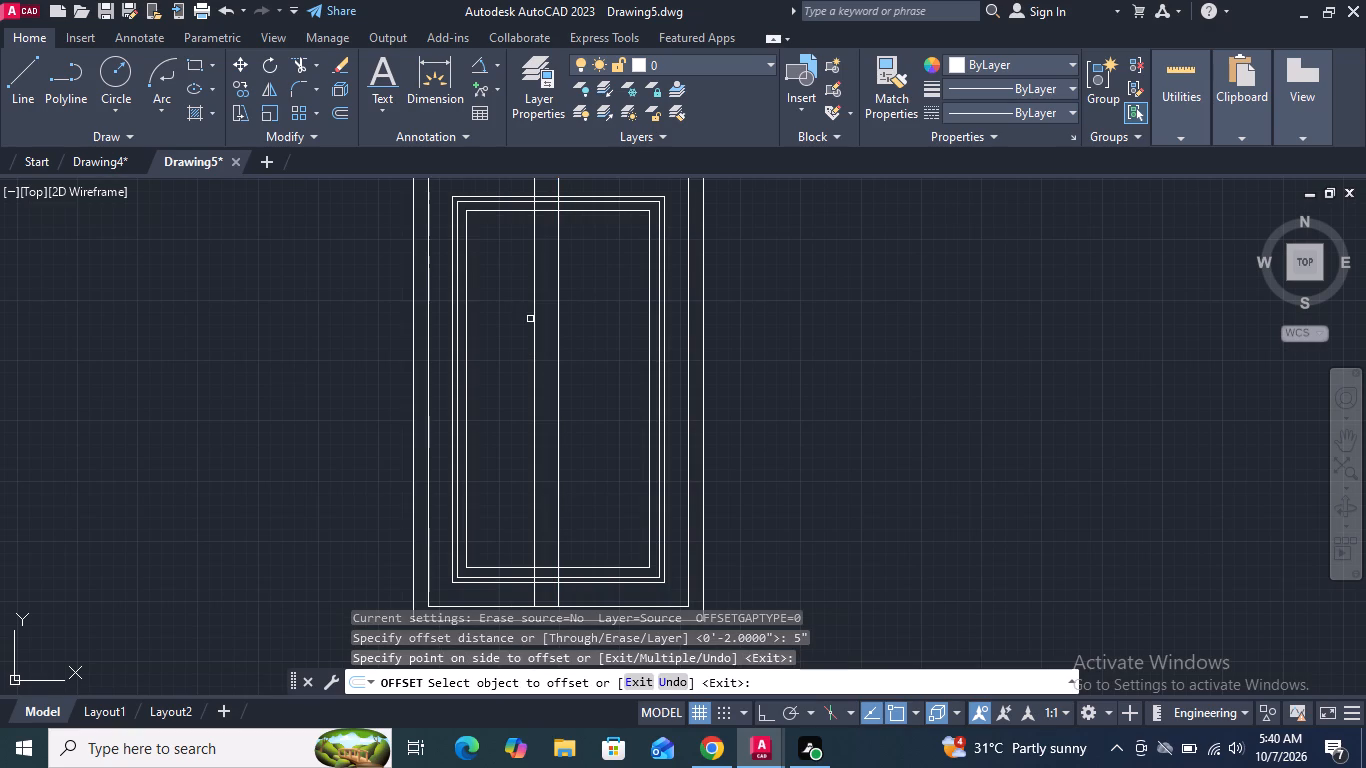
{"action": "key", "text": "Escape"}
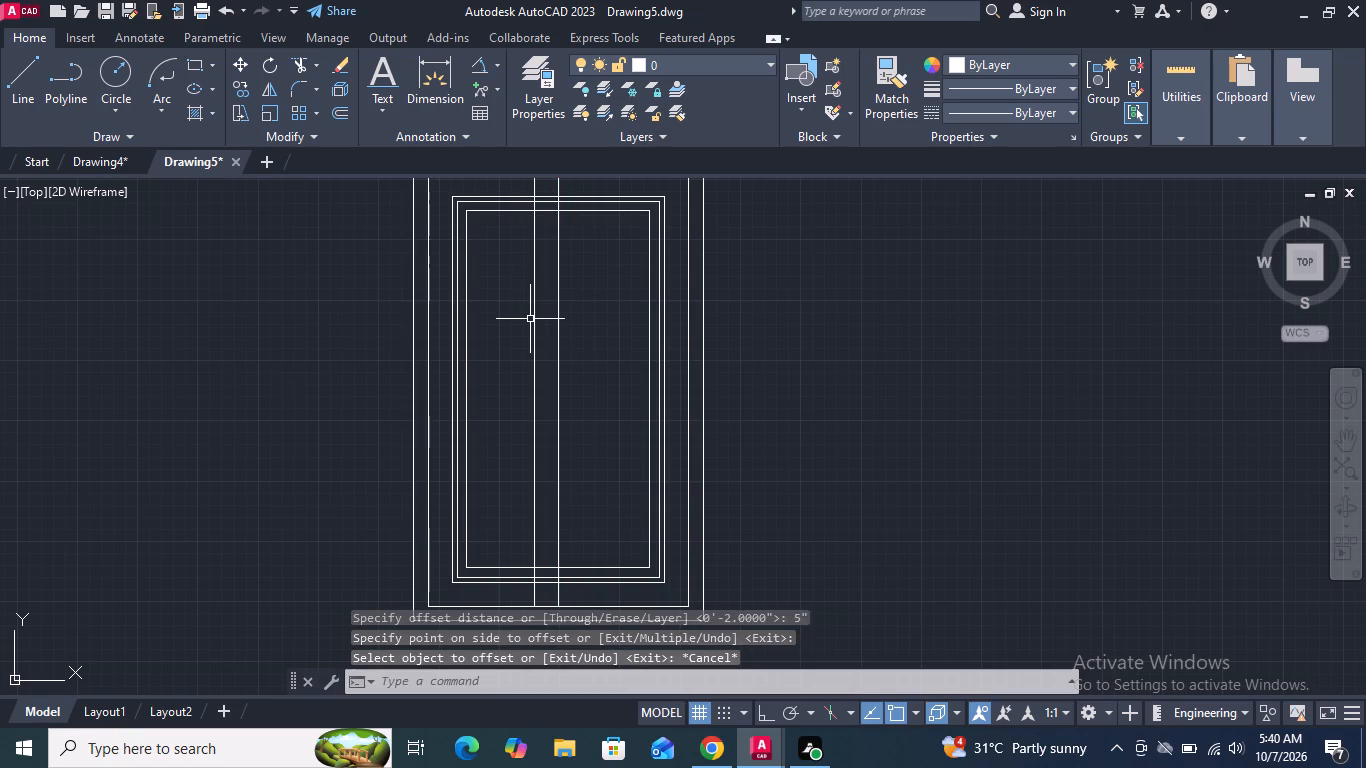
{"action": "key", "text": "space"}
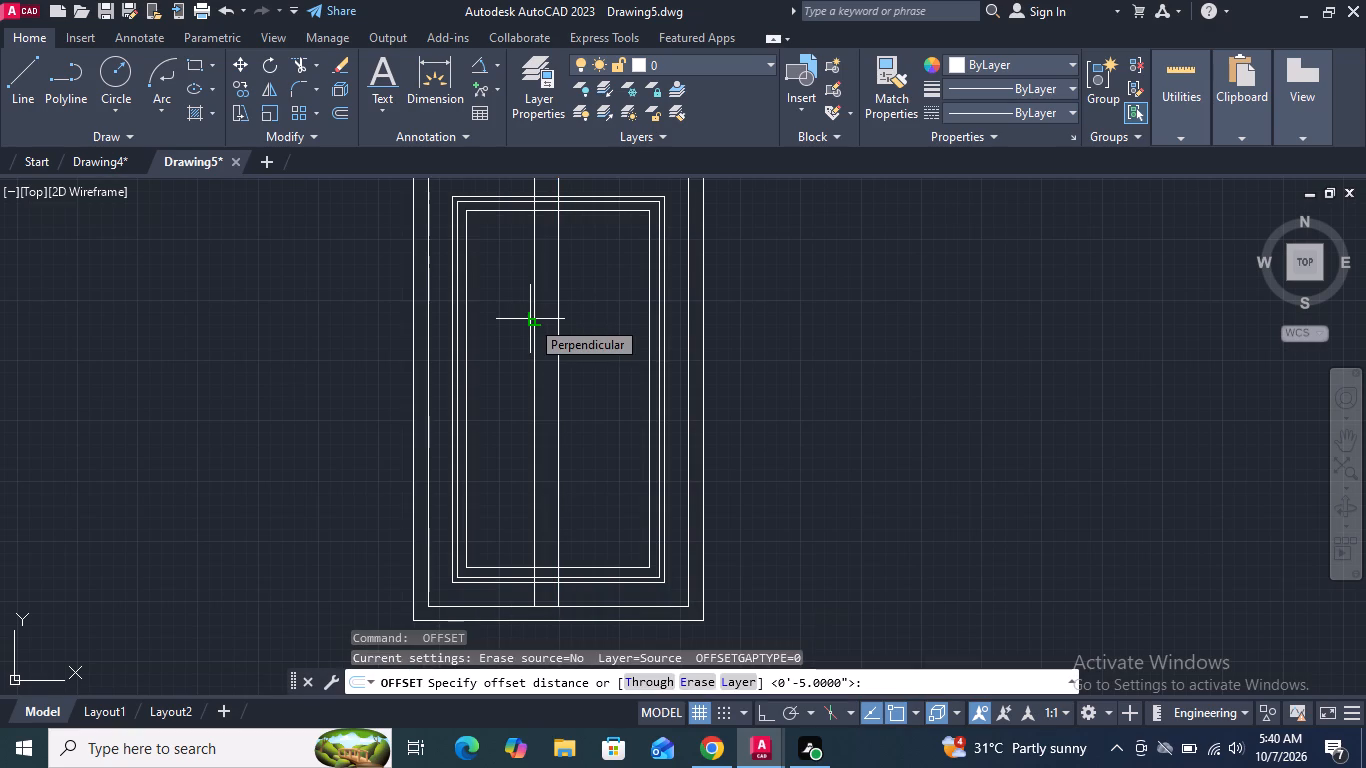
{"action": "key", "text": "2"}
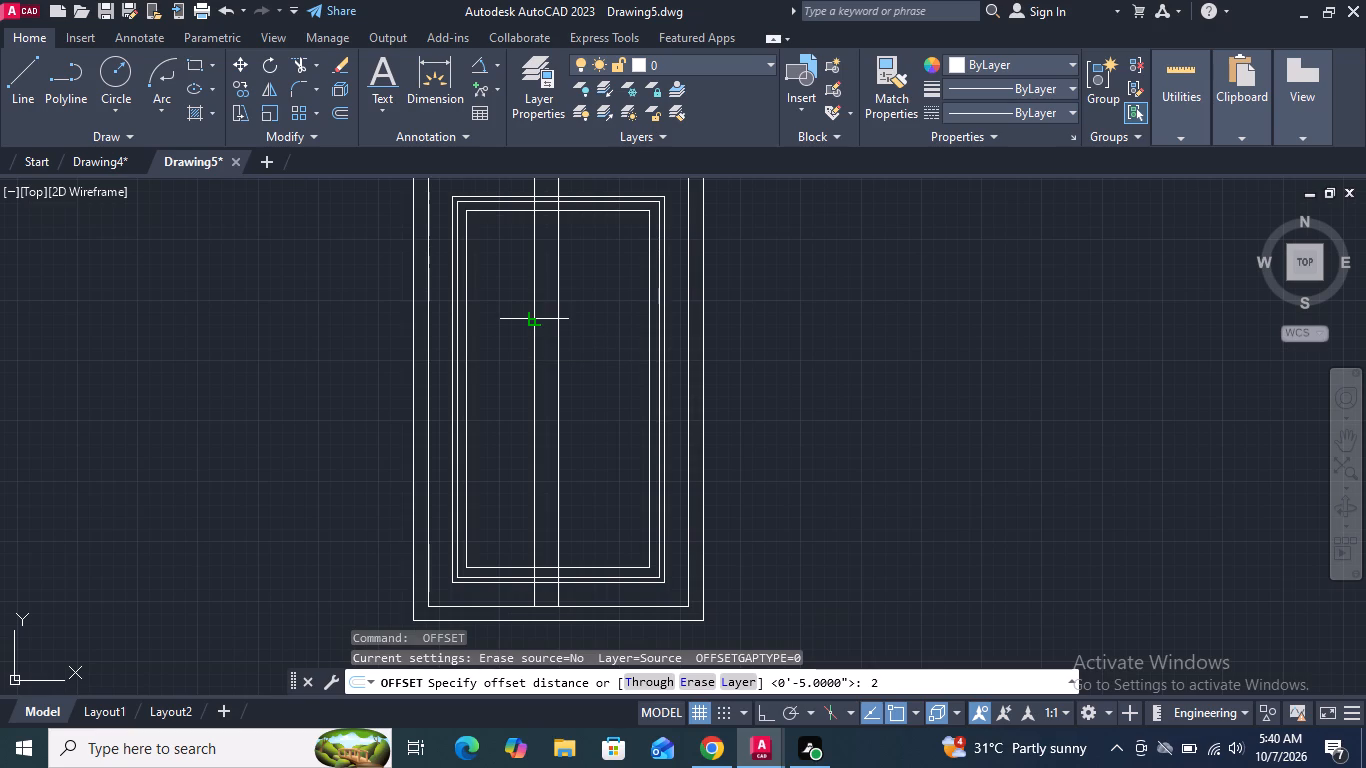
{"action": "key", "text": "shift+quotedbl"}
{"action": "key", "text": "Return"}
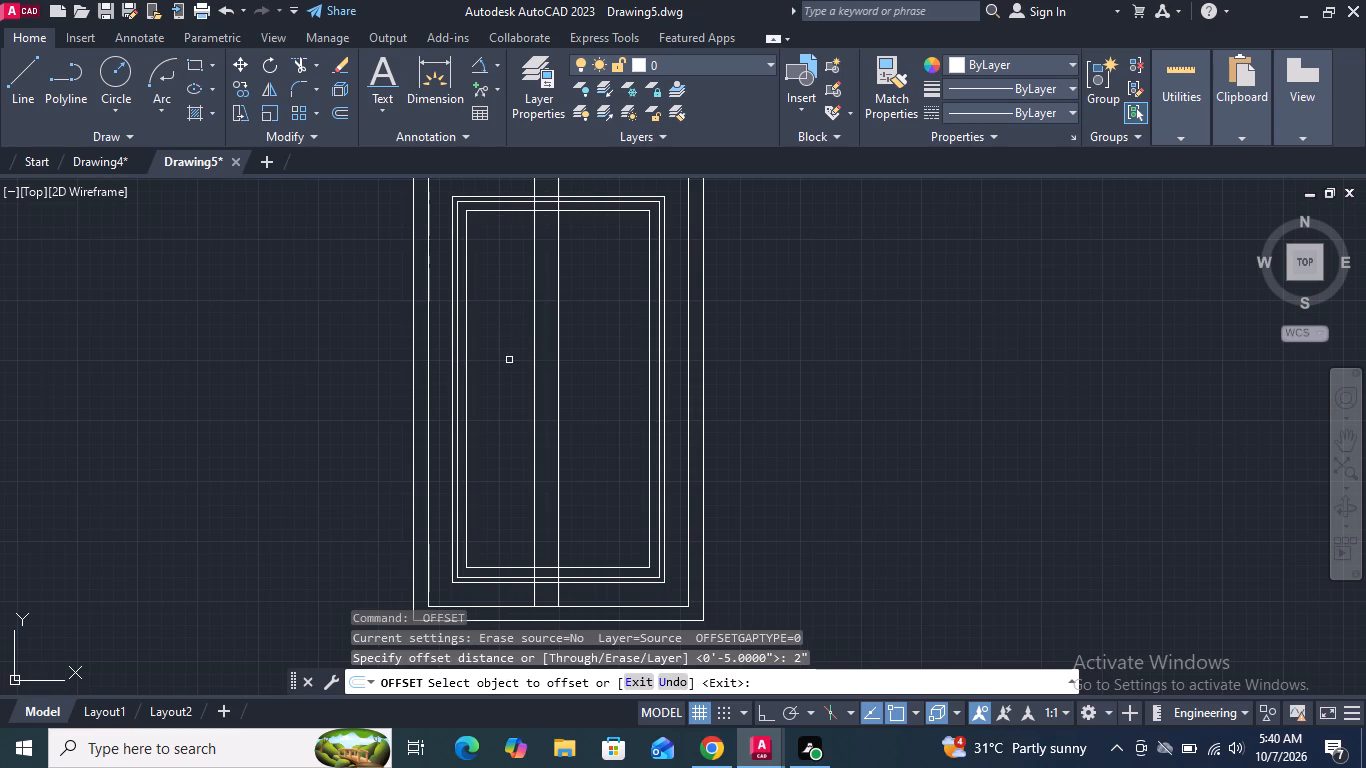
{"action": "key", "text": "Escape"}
Offset the vertical line left of the centre line a further 1" to the left.
{"action": "key", "text": "space"}
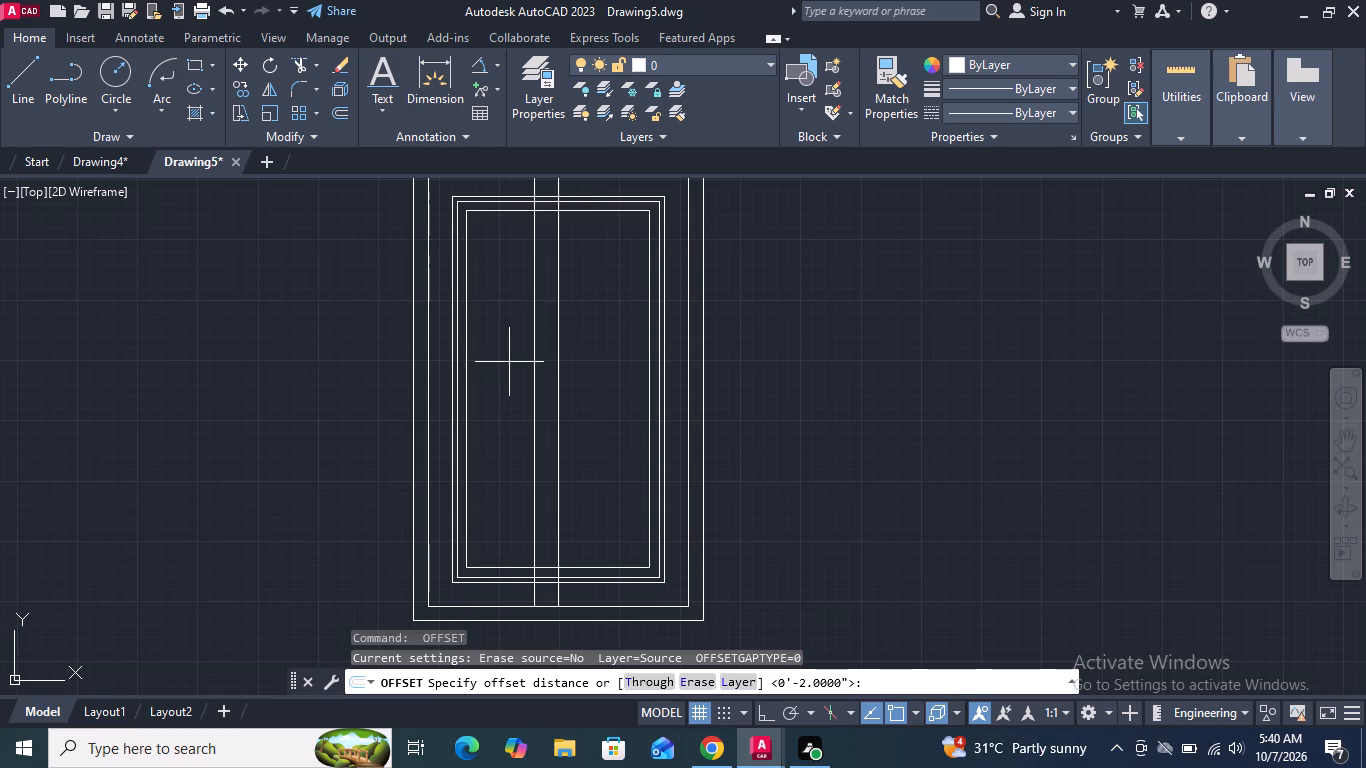
{"action": "key", "text": "1"}
{"action": "key", "text": "shift+quotedbl"}
{"action": "key", "text": "Return"}
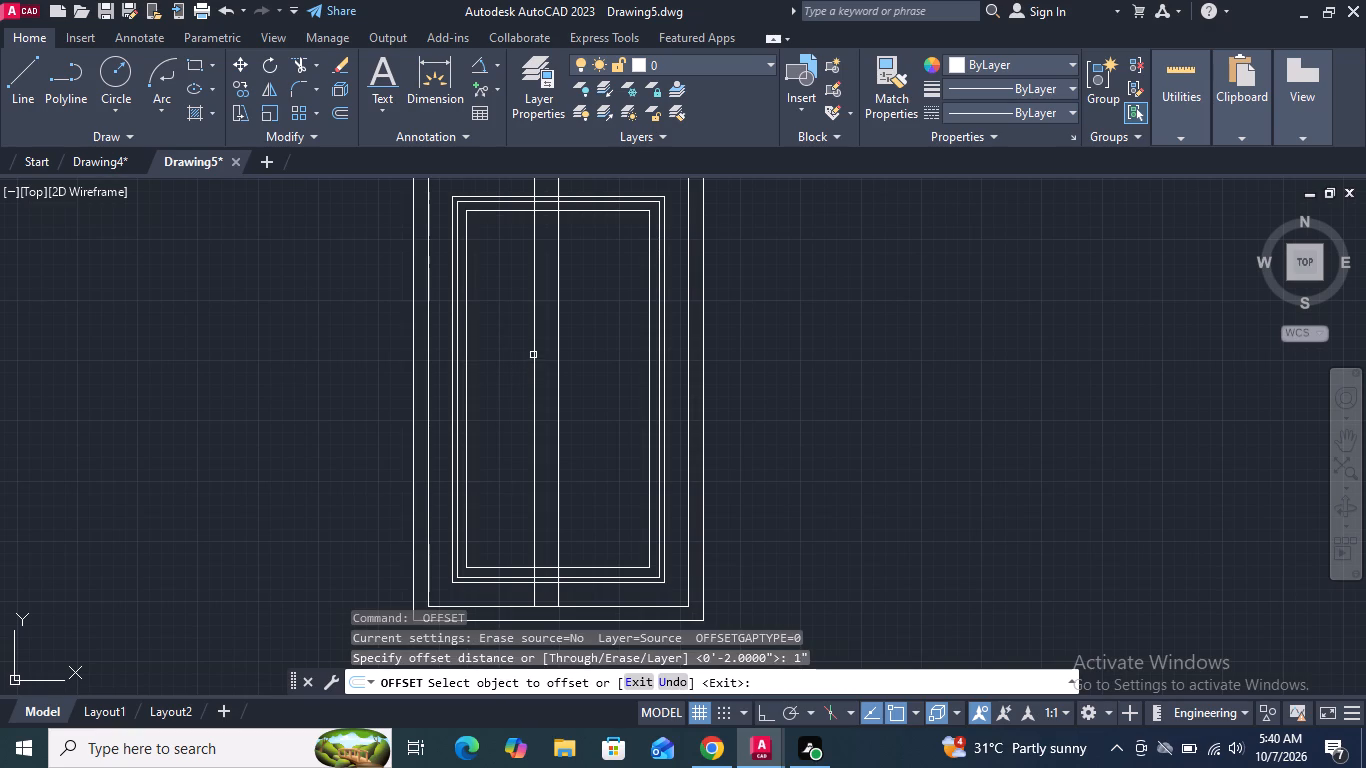
{"action": "left_click", "coordinate": [533, 355]}
{"action": "left_click", "coordinate": [510, 354]}
{"action": "key", "text": "space"}
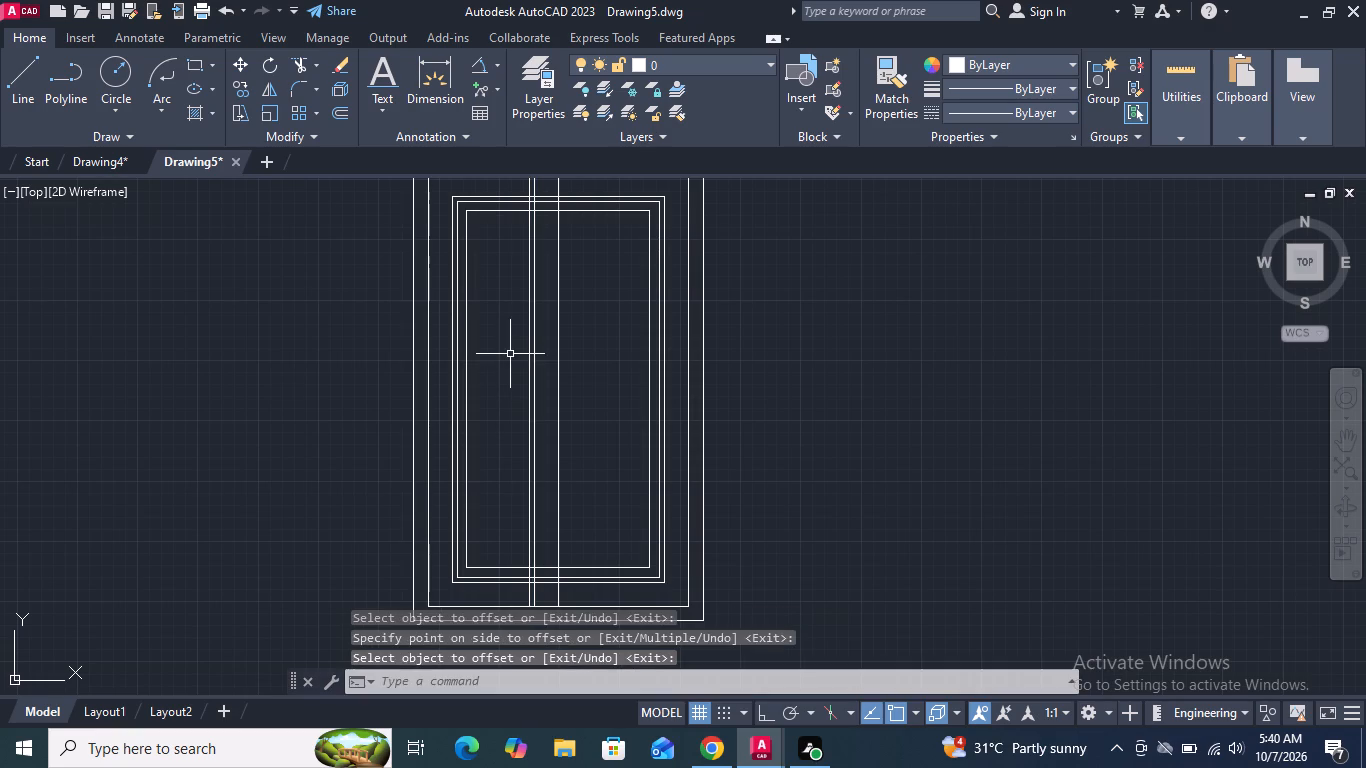
Offset the leftmost of the vertical lines beside the centre line 2" further left.
{"action": "key", "text": "space"}
{"action": "type", "text": "2\""}
{"action": "key", "text": "Return"}
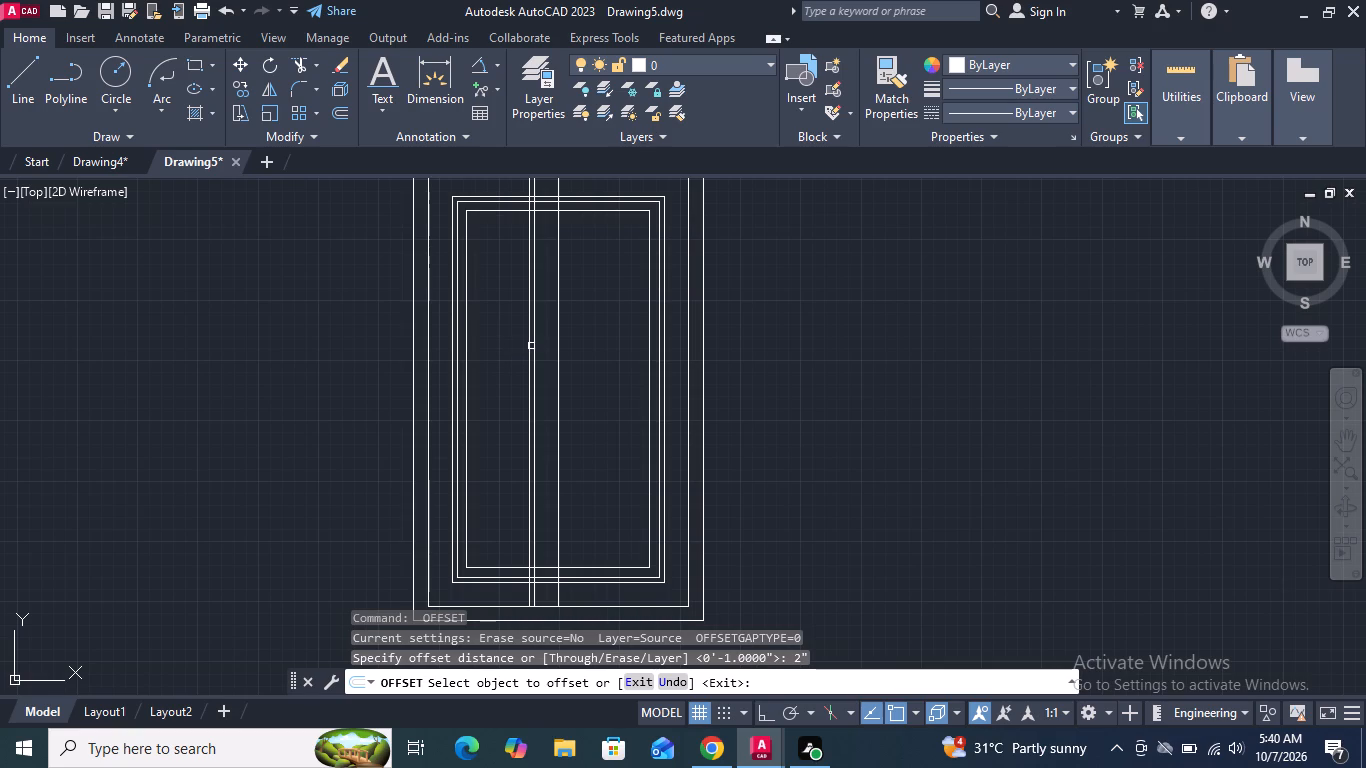
{"action": "left_click", "coordinate": [530, 347]}
{"action": "left_click", "coordinate": [514, 347]}
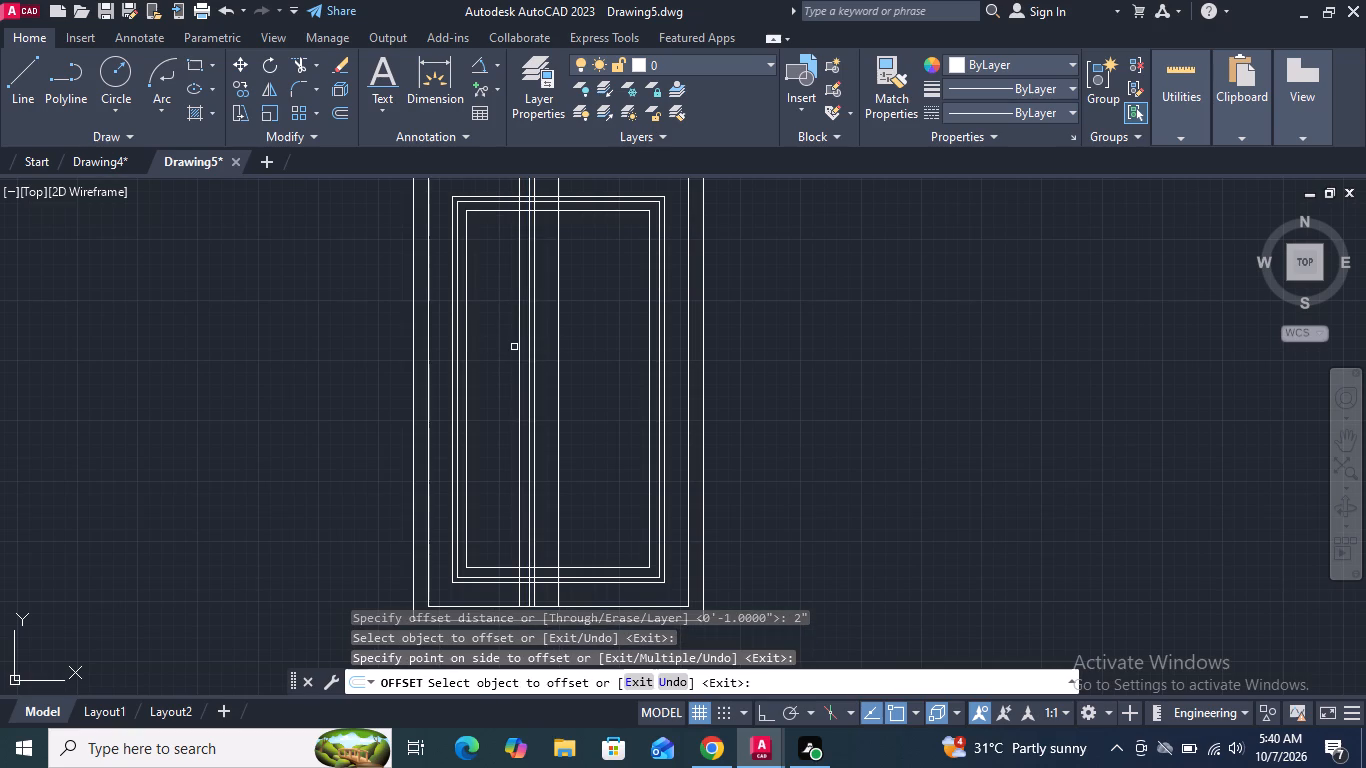
{"action": "key", "text": "Return"}
Mirror the three vertical lines left of the centre line across the centre line, keeping the originals.
{"action": "scroll", "coordinate": [501, 356], "scroll_direction": "down", "scroll_amount": 1}
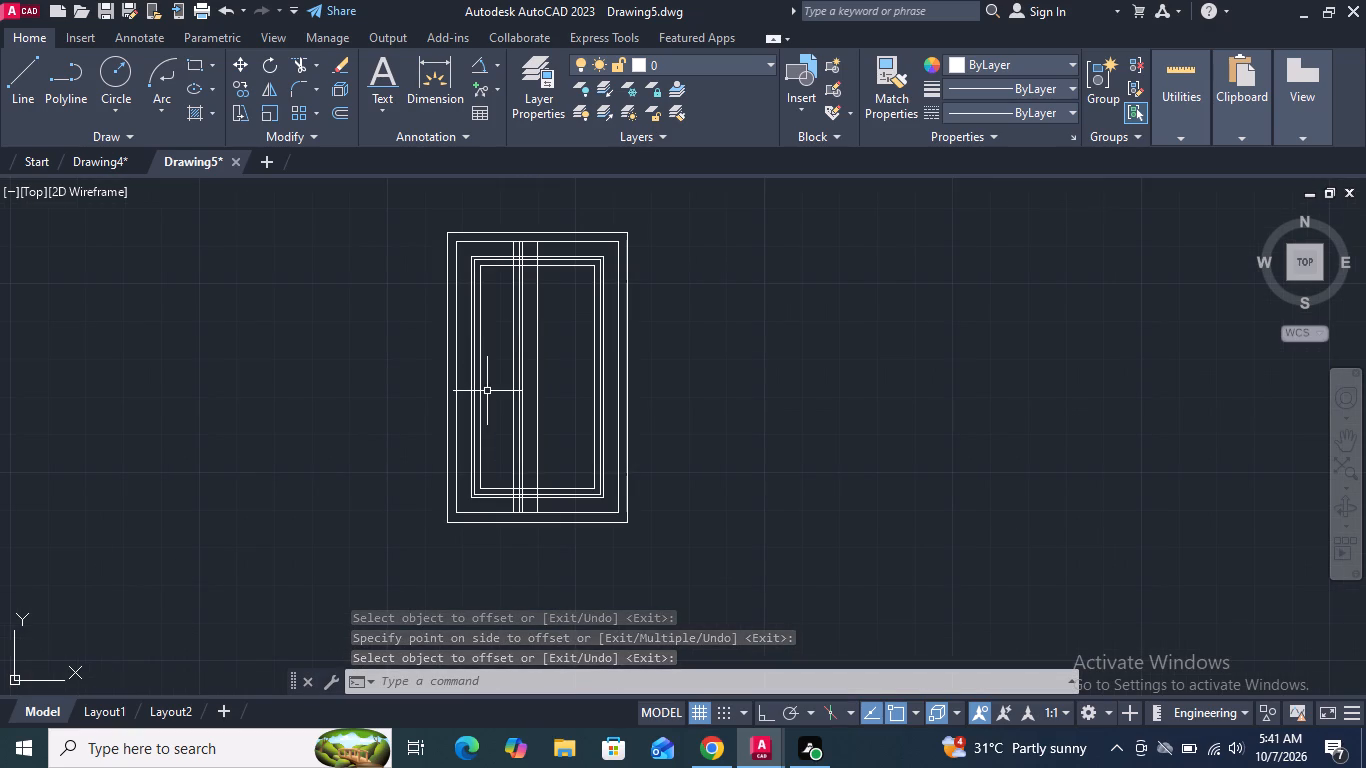
{"action": "scroll", "coordinate": [487, 391], "scroll_direction": "up", "scroll_amount": 2}
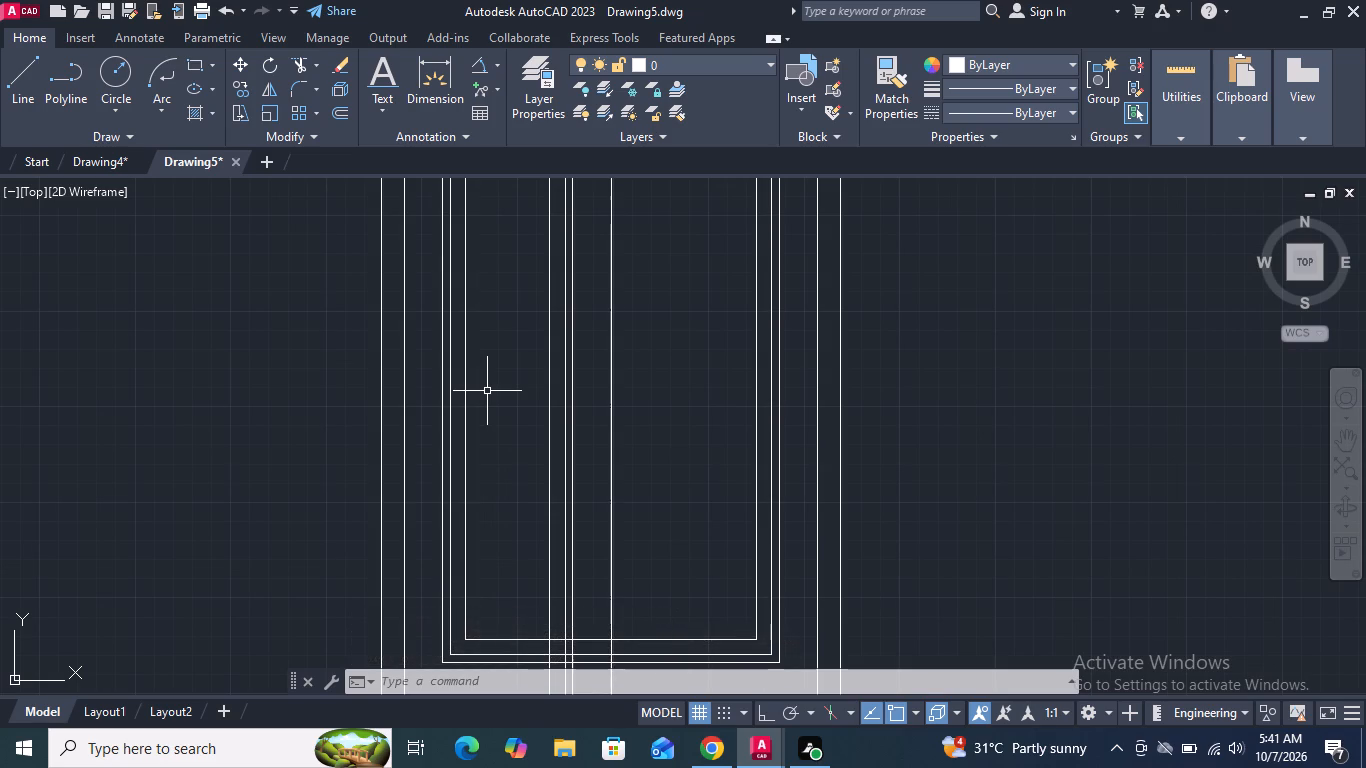
{"action": "scroll", "coordinate": [510, 413], "scroll_direction": "down", "scroll_amount": 1}
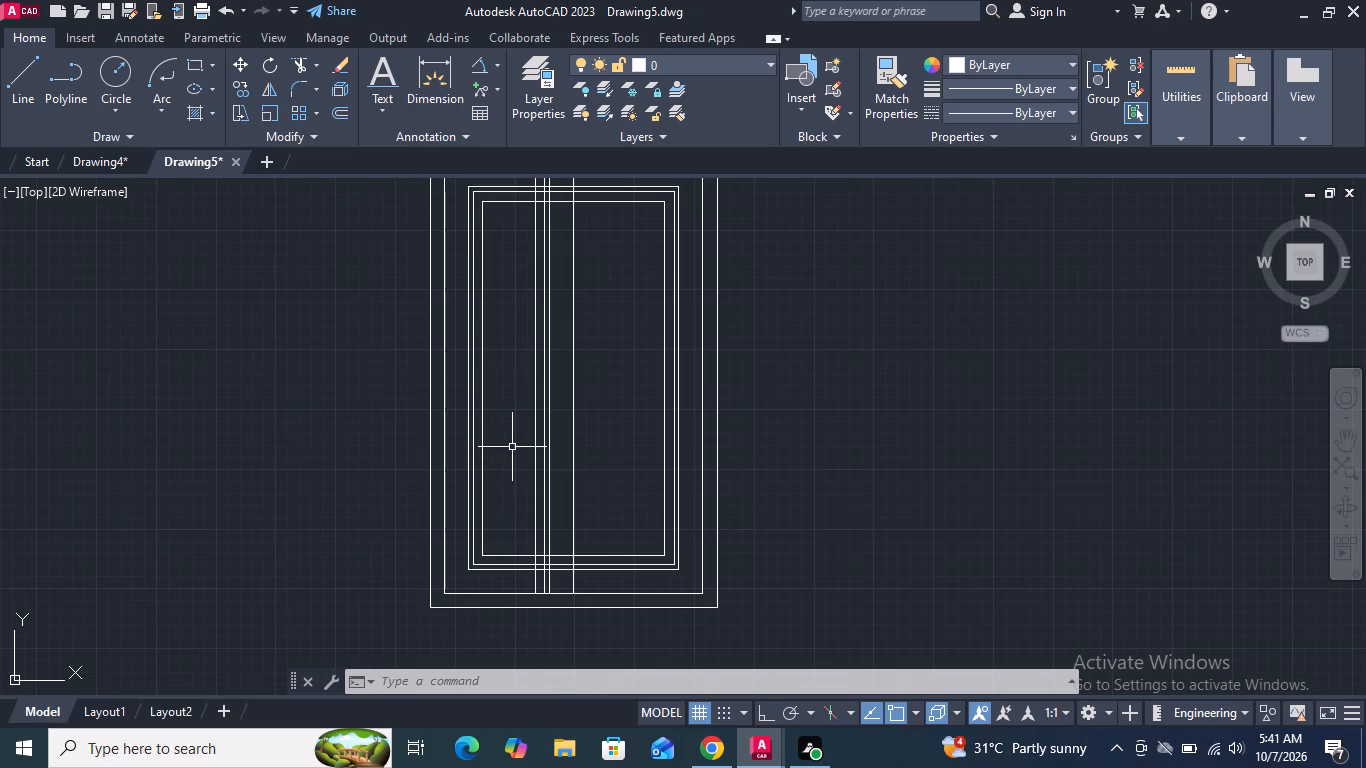
{"action": "scroll", "coordinate": [539, 486], "scroll_direction": "up", "scroll_amount": 2}
{"action": "left_click", "coordinate": [581, 469]}
{"action": "left_click", "coordinate": [501, 441]}
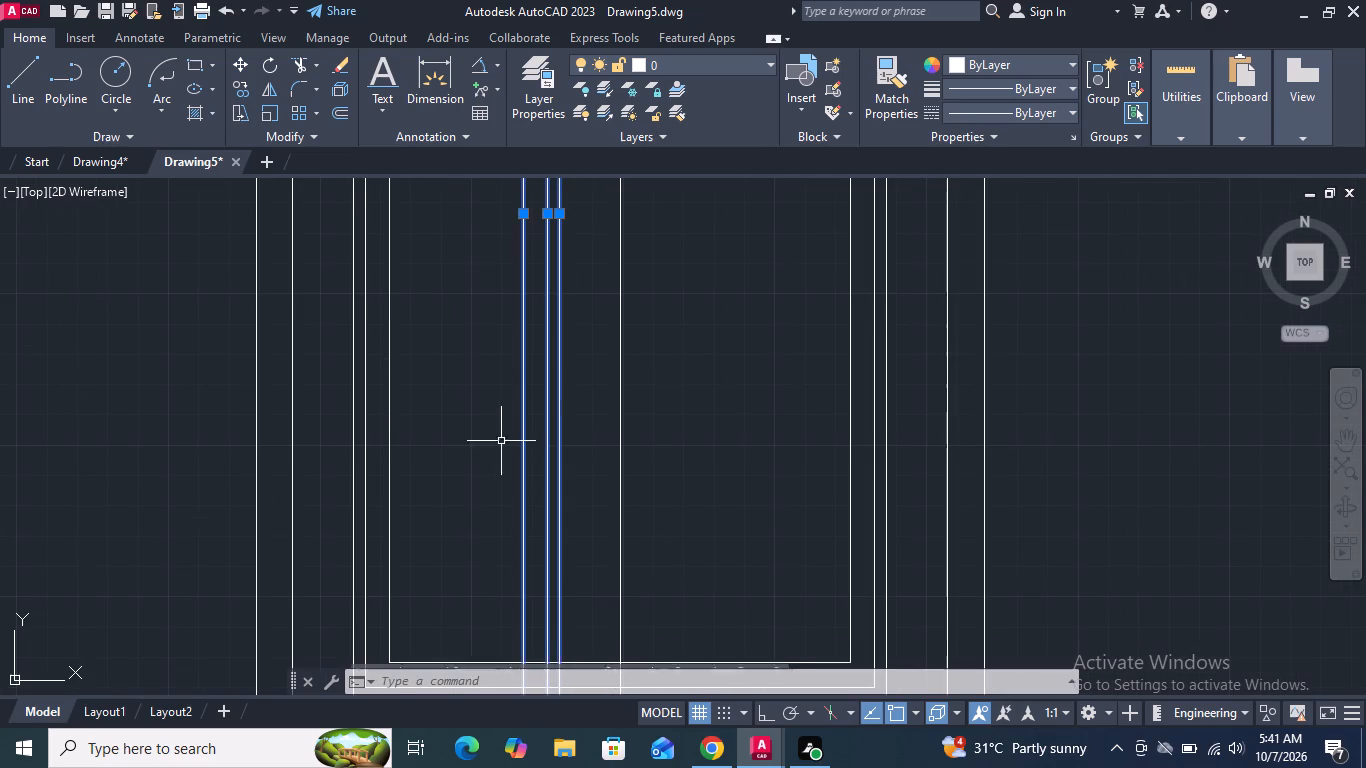
{"action": "left_click", "coordinate": [271, 86]}
{"action": "scroll", "coordinate": [422, 284], "scroll_direction": "down", "scroll_amount": 2}
{"action": "left_click", "coordinate": [502, 470]}
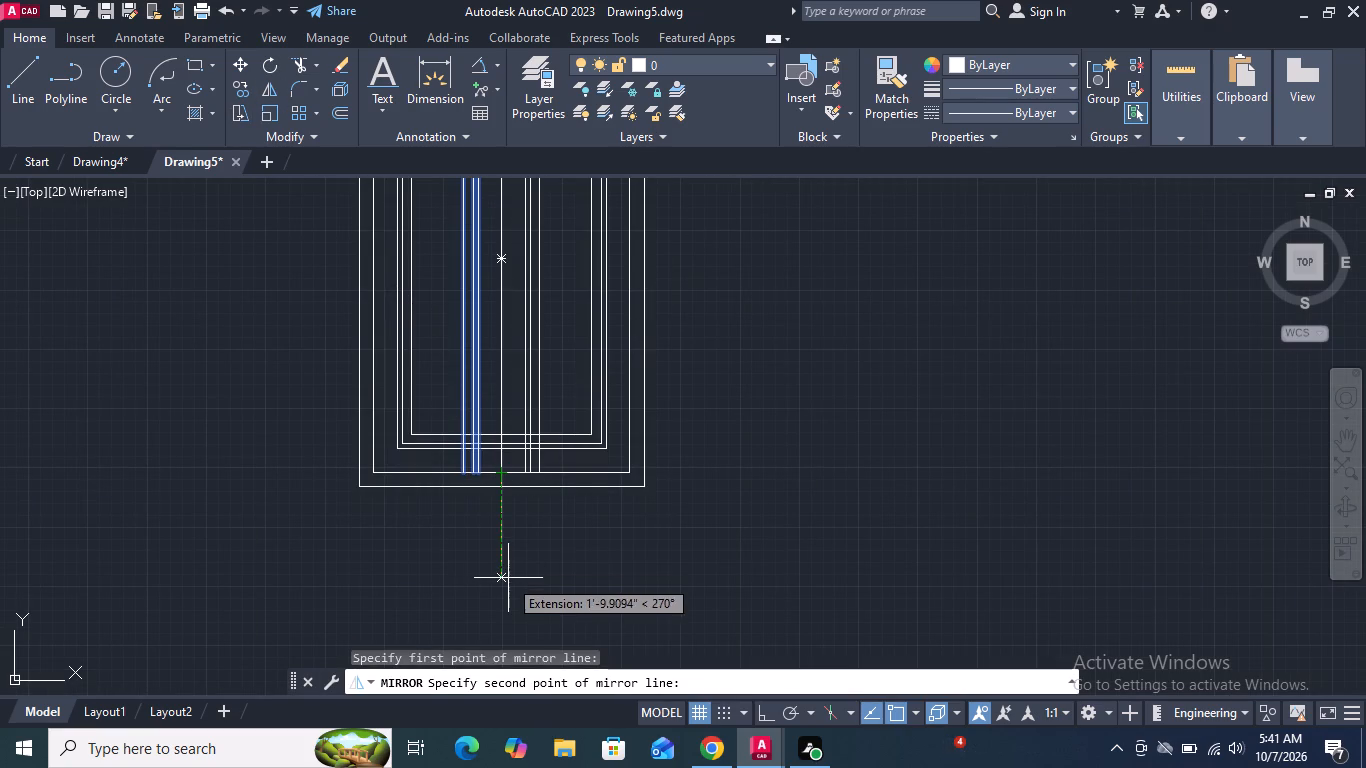
{"action": "left_click", "coordinate": [508, 579]}
{"action": "key", "text": "Return"}
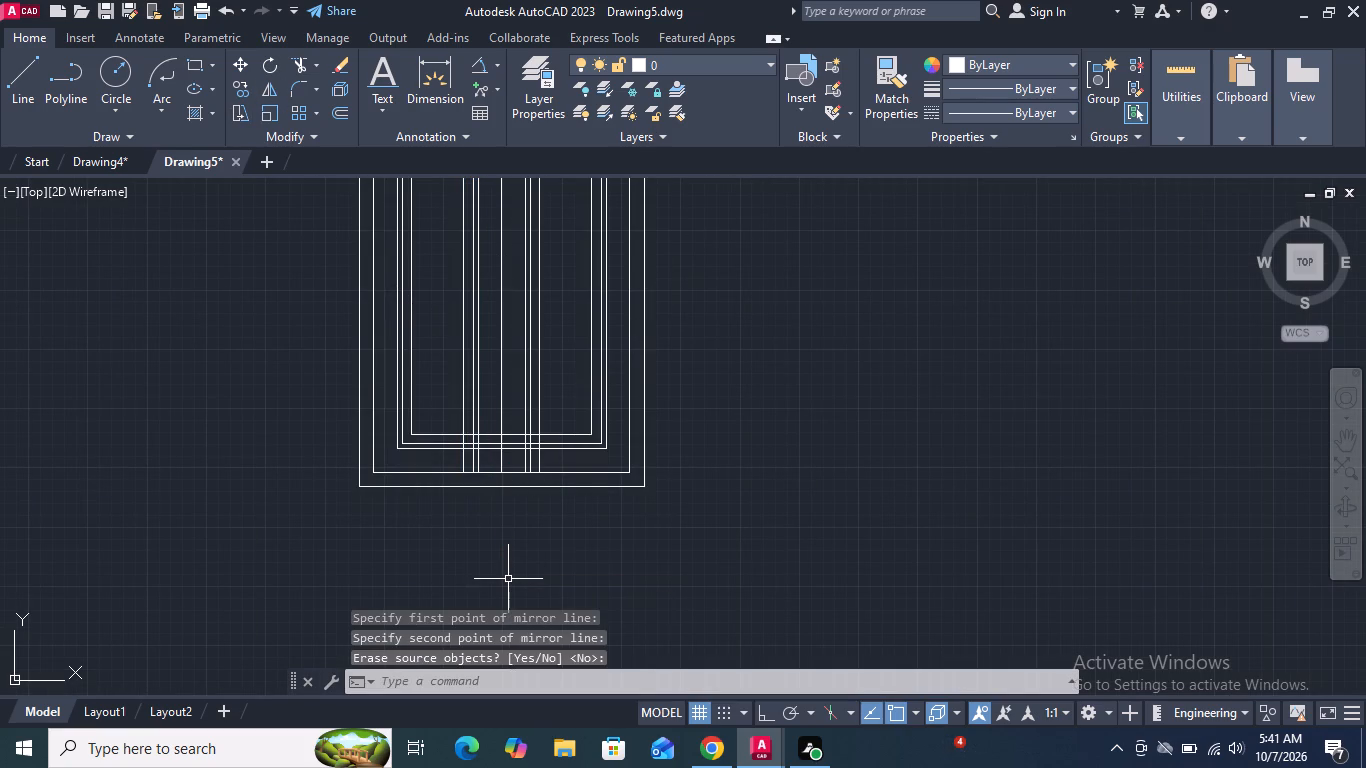
Trim the lower ends of the six vertical lines flanking the centre line below the third rectangle's bottom edge.
{"action": "middle_click_drag", "start_coordinate": [461, 523], "coordinate": [459, 551]}
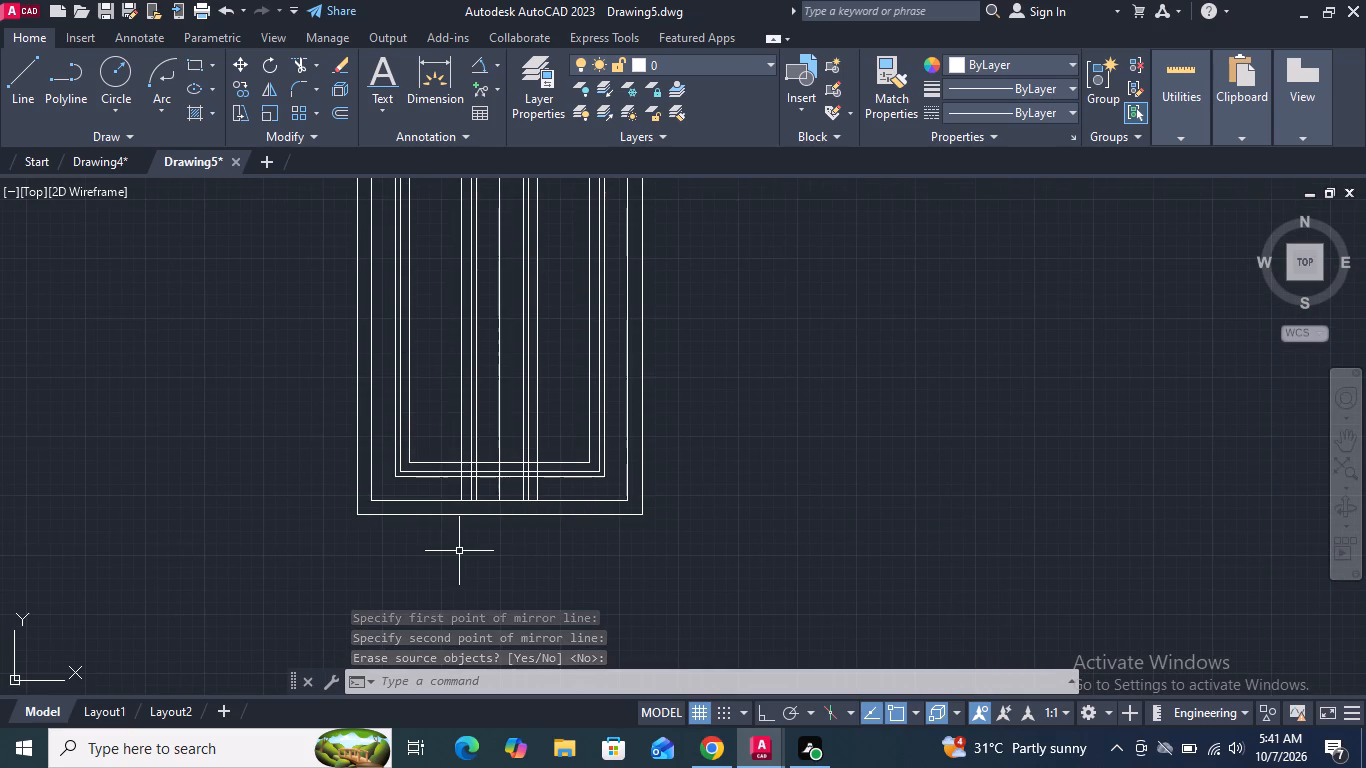
{"action": "scroll", "coordinate": [494, 481], "scroll_direction": "up", "scroll_amount": 3}
{"action": "middle_click_drag", "start_coordinate": [486, 493], "coordinate": [489, 458]}
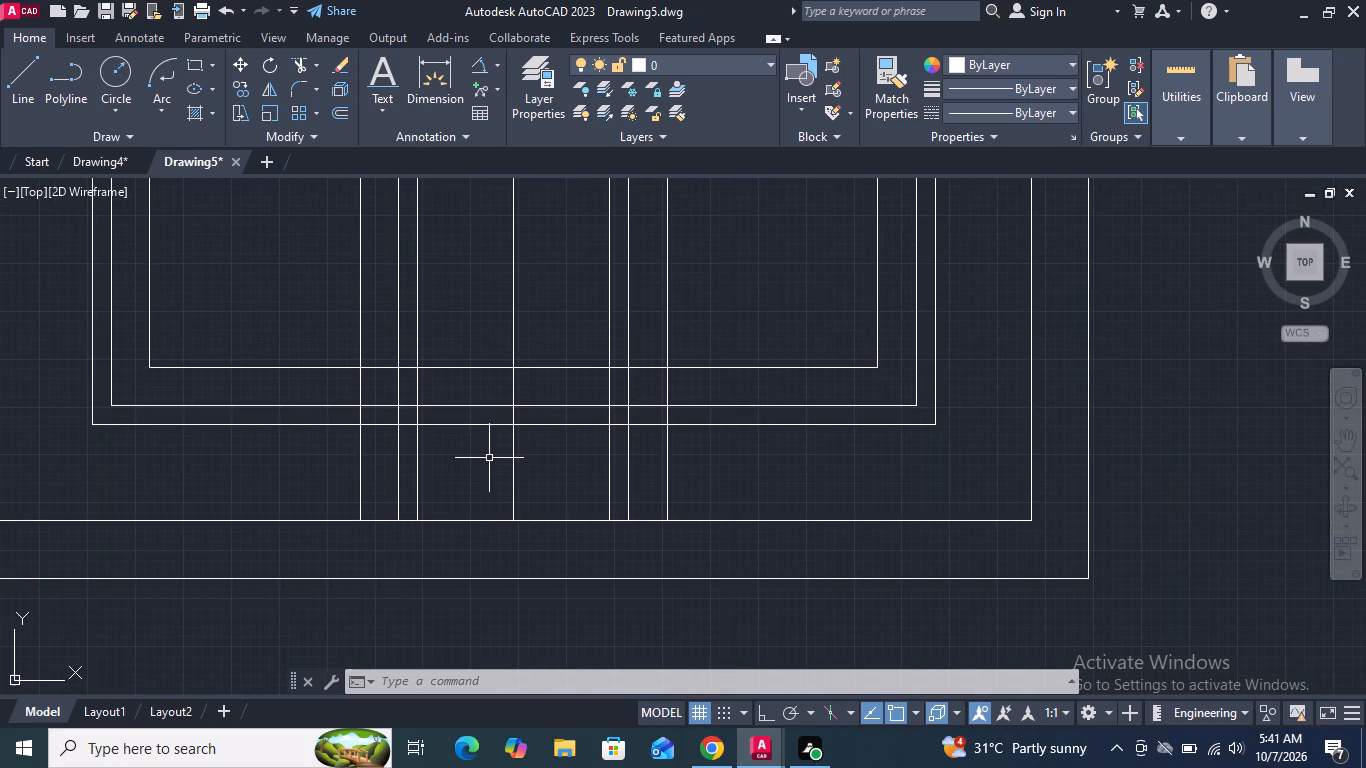
{"action": "left_click", "coordinate": [304, 64]}
{"action": "left_click_drag", "start_coordinate": [459, 474], "coordinate": [298, 470]}
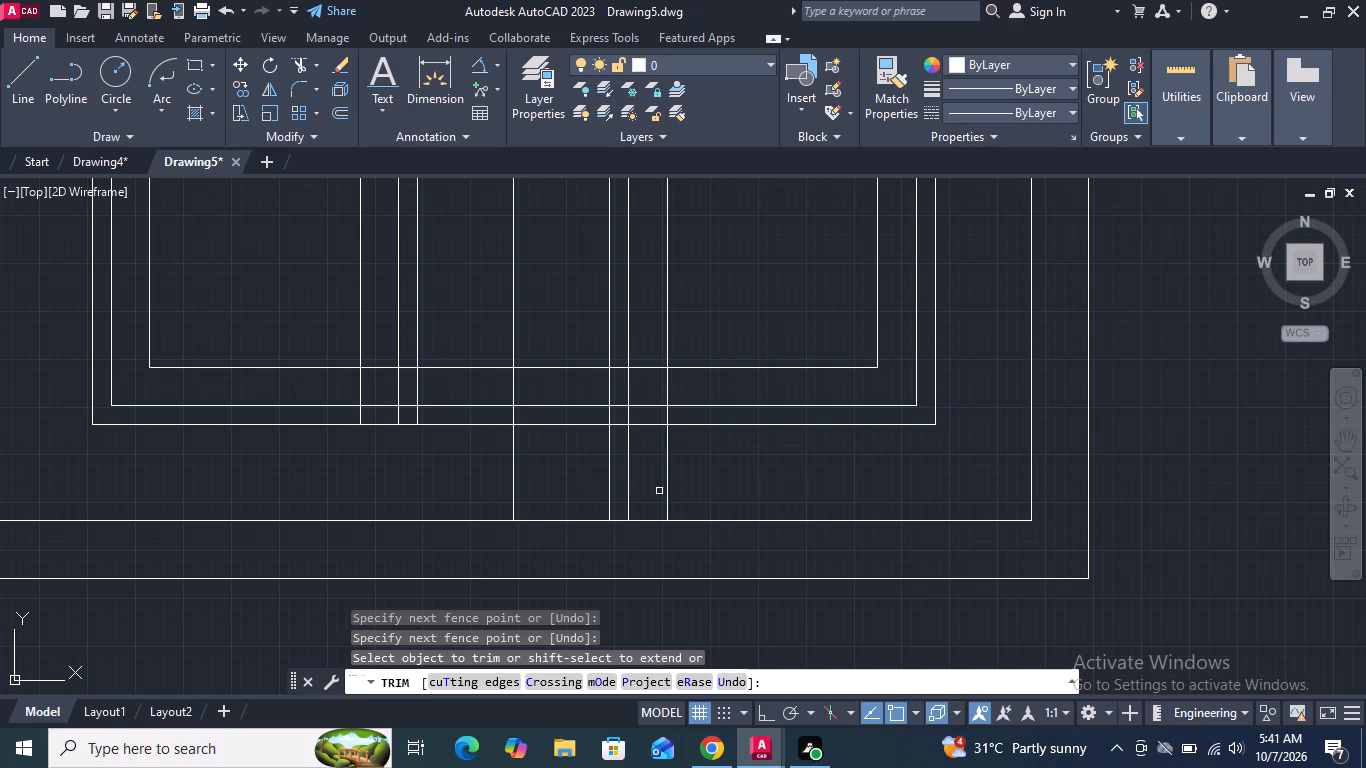
{"action": "left_click_drag", "start_coordinate": [717, 481], "coordinate": [581, 480]}
{"action": "scroll", "coordinate": [581, 480], "scroll_direction": "down", "scroll_amount": 4}
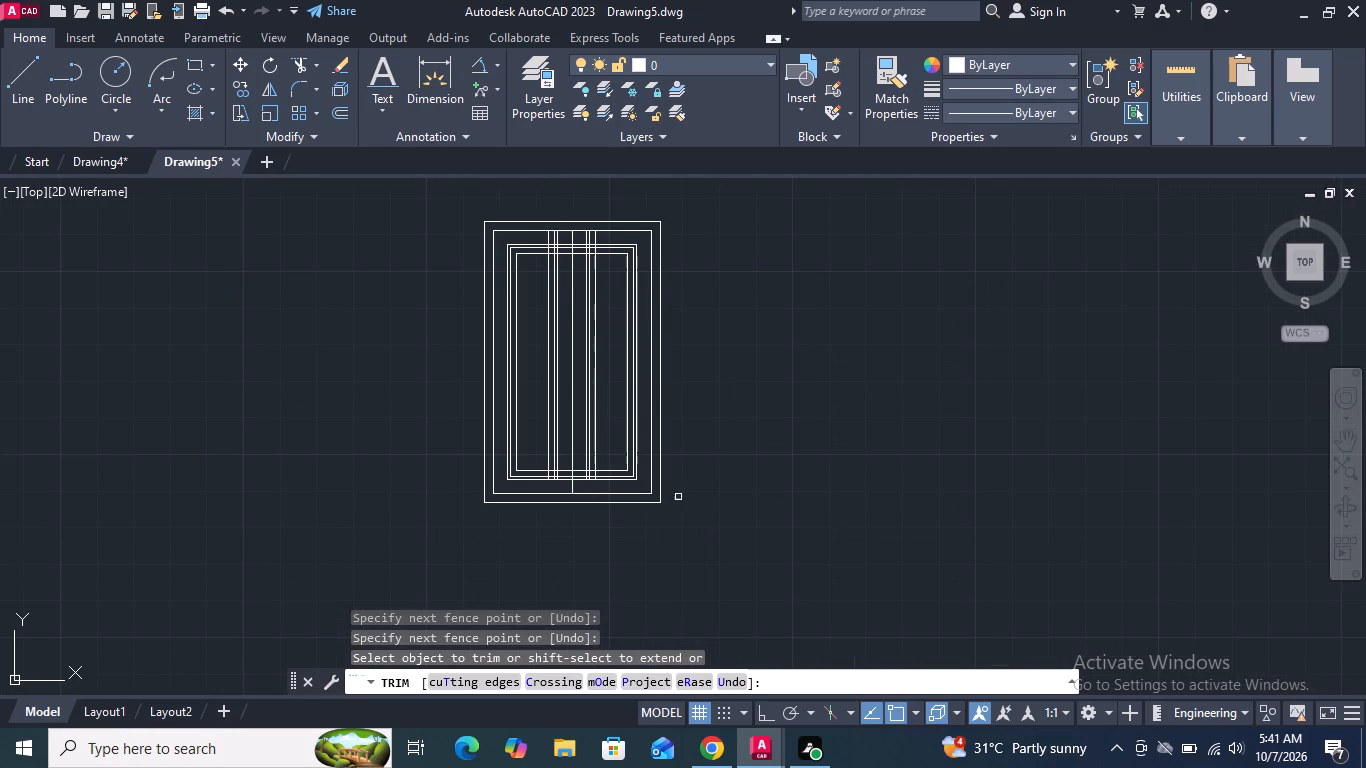
Trim the upper ends of the six vertical lines flanking the centre line above the third rectangle's top edge.
{"action": "scroll", "coordinate": [598, 229], "scroll_direction": "up", "scroll_amount": 6}
{"action": "left_click_drag", "start_coordinate": [655, 304], "coordinate": [424, 304]}
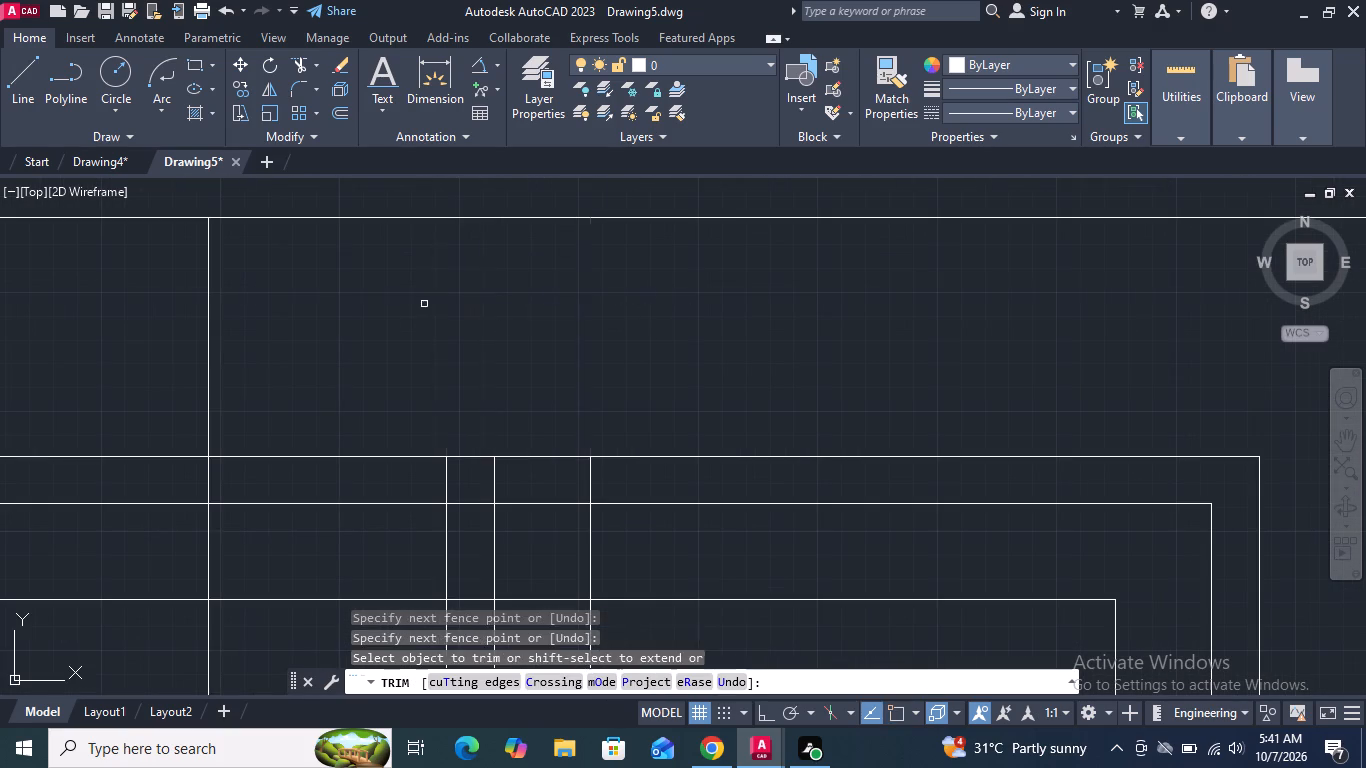
{"action": "scroll", "coordinate": [545, 340], "scroll_direction": "down", "scroll_amount": 3}
{"action": "scroll", "coordinate": [415, 336], "scroll_direction": "up", "scroll_amount": 3}
{"action": "left_click_drag", "start_coordinate": [417, 335], "coordinate": [108, 331]}
{"action": "scroll", "coordinate": [328, 343], "scroll_direction": "down", "scroll_amount": 5}
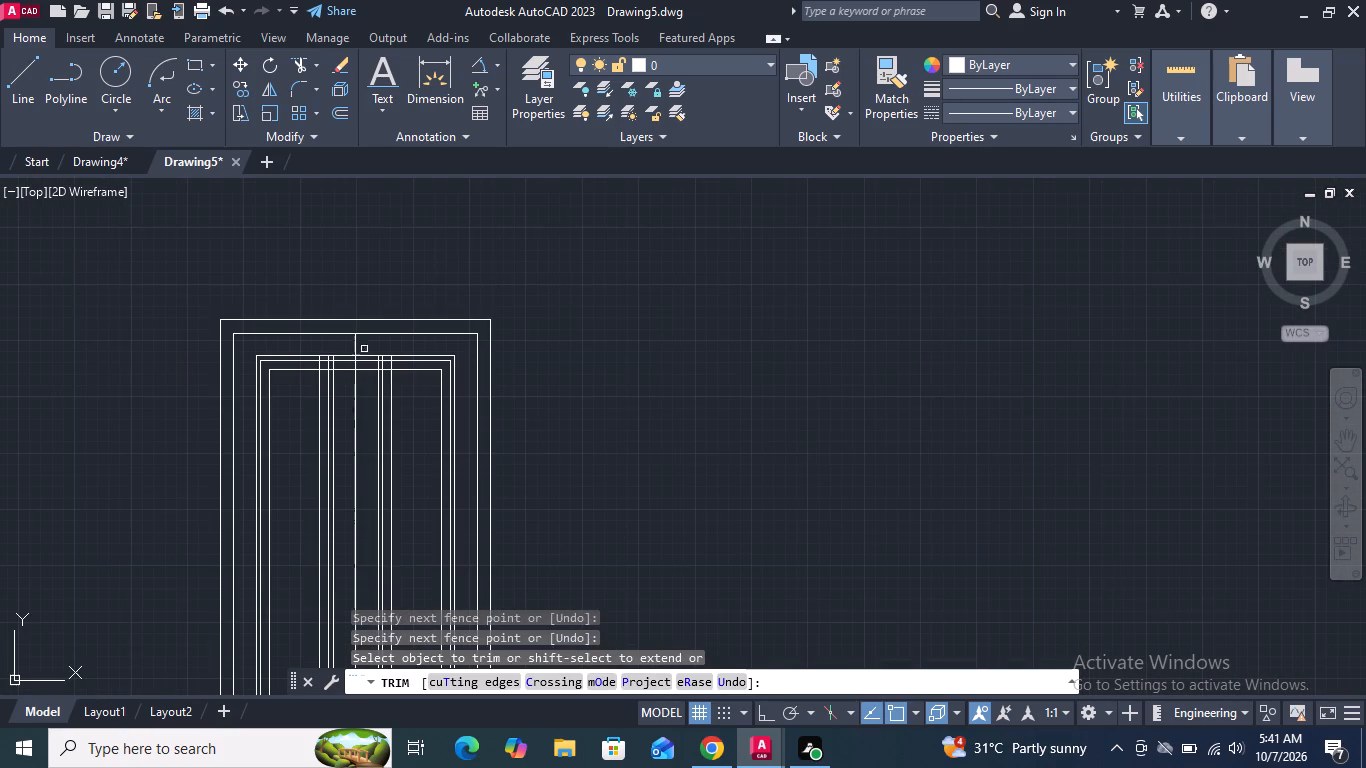
{"action": "key", "text": "Return"}
With Ortho on, draw a circle of about 4.17" radius centred on the midpoint of the nearest vertical line left of the centre line.
{"action": "scroll", "coordinate": [755, 374], "scroll_direction": "up", "scroll_amount": 1}
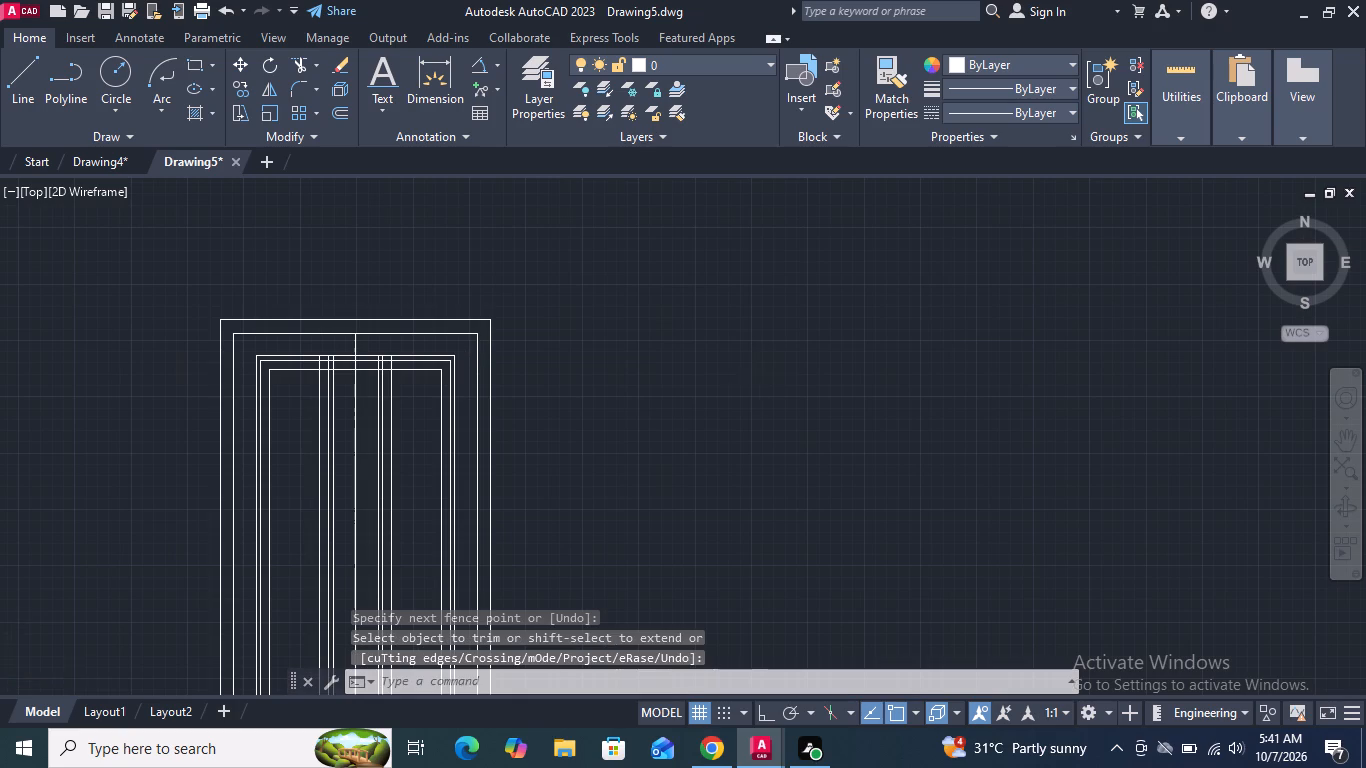
{"action": "middle_click_drag", "start_coordinate": [676, 460], "coordinate": [877, 327]}
{"action": "scroll", "coordinate": [877, 333], "scroll_direction": "down", "scroll_amount": 2}
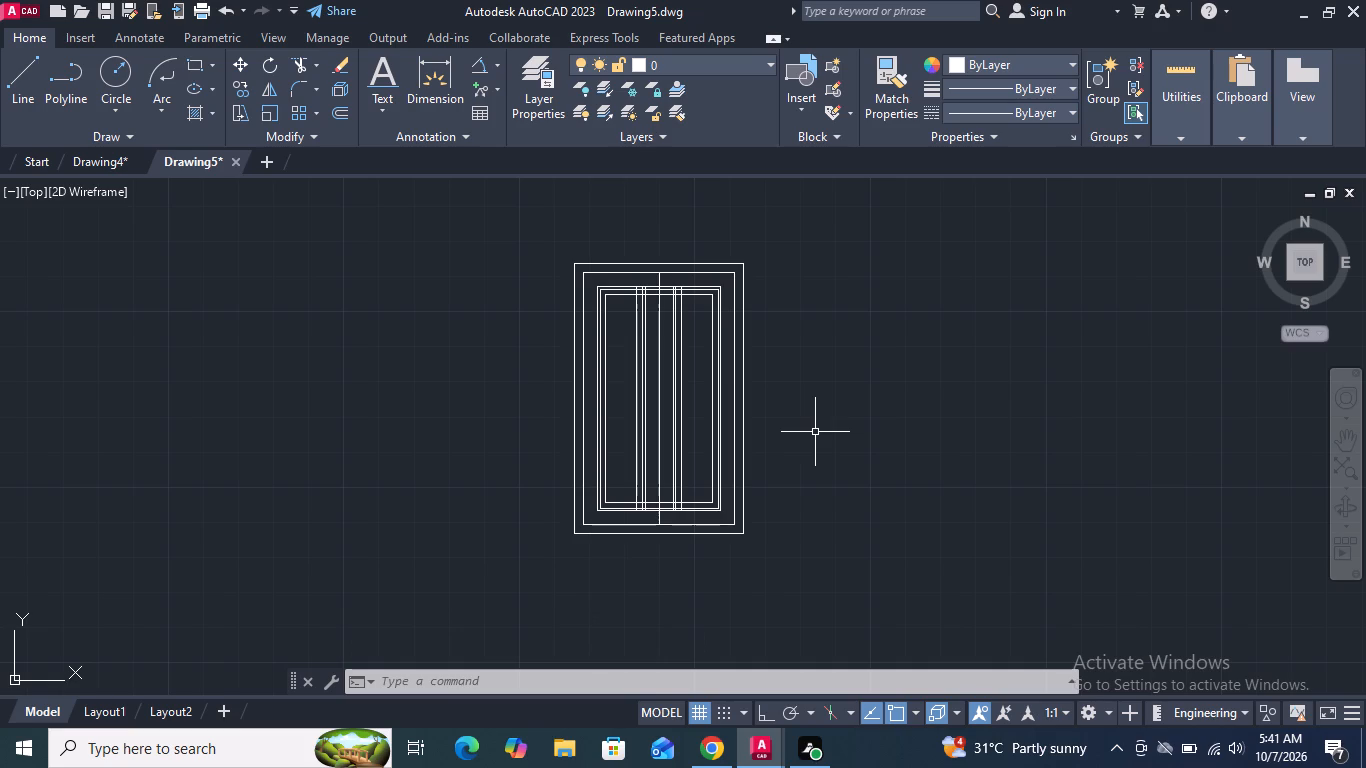
{"action": "middle_click_drag", "start_coordinate": [815, 427], "coordinate": [801, 420]}
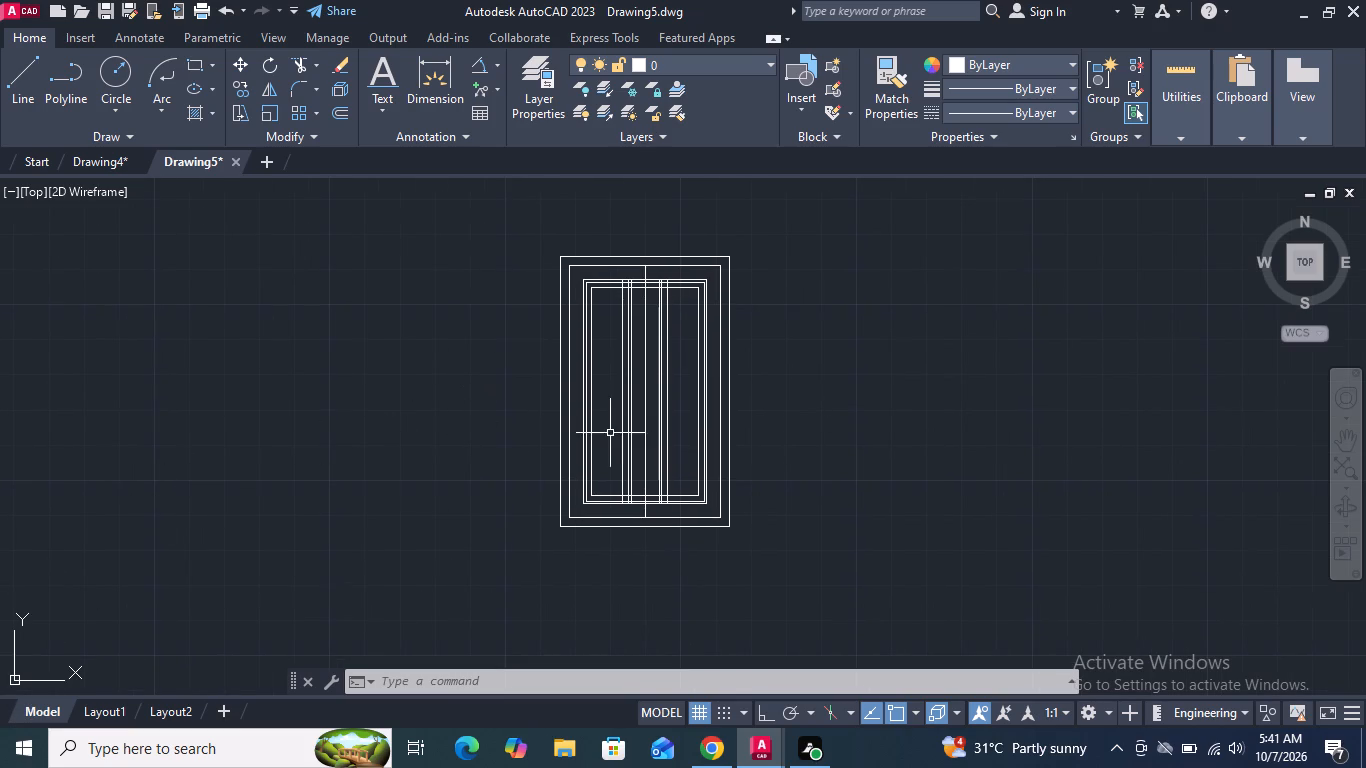
{"action": "scroll", "coordinate": [632, 355], "scroll_direction": "up", "scroll_amount": 1}
{"action": "middle_click_drag", "start_coordinate": [581, 394], "coordinate": [569, 398]}
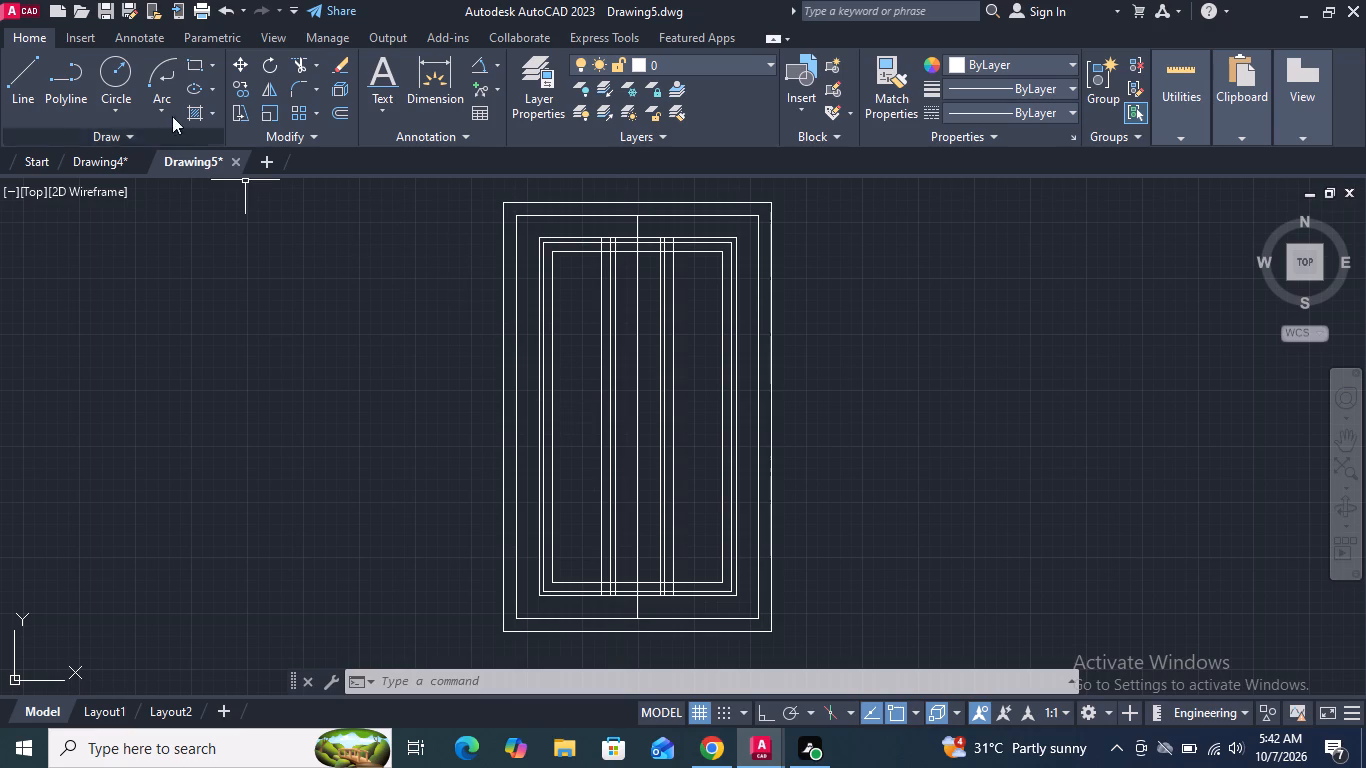
{"action": "left_click", "coordinate": [125, 73]}
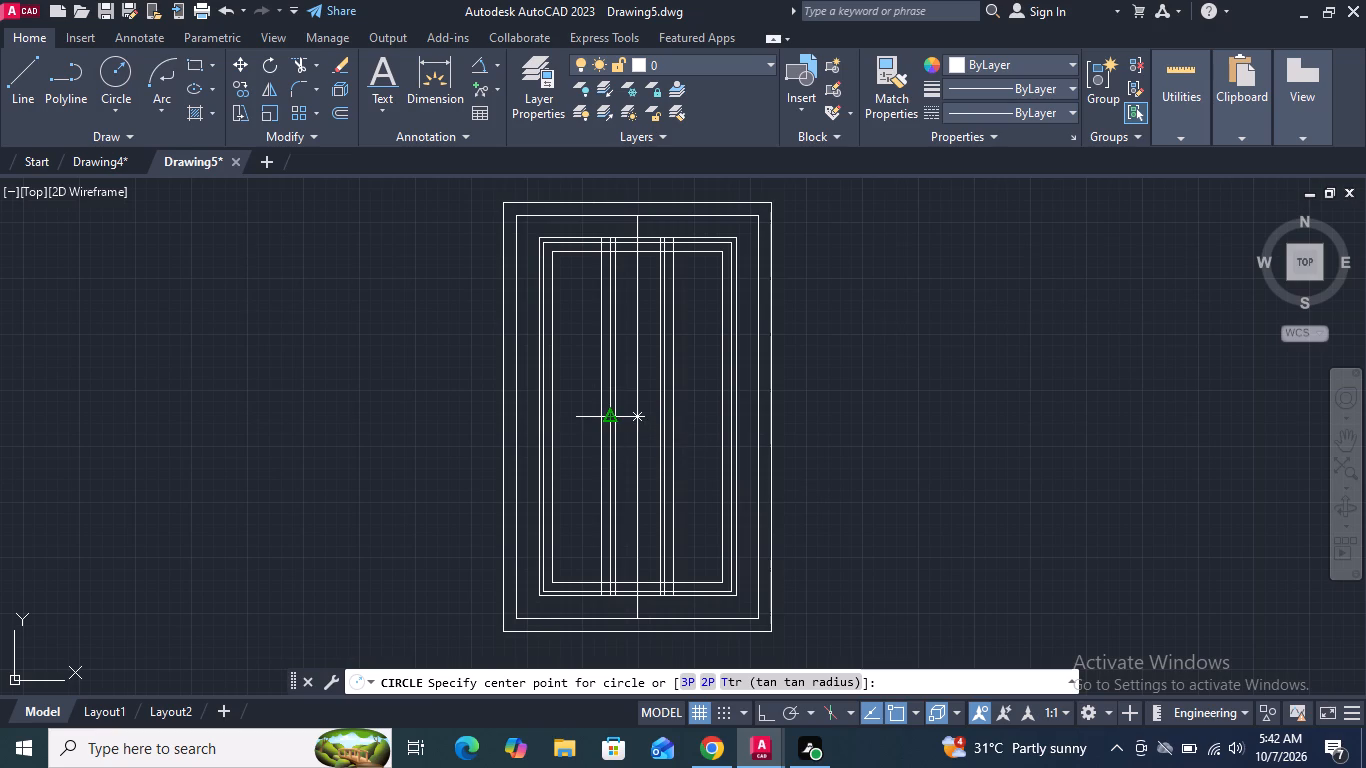
{"action": "scroll", "coordinate": [614, 414], "scroll_direction": "up", "scroll_amount": 1}
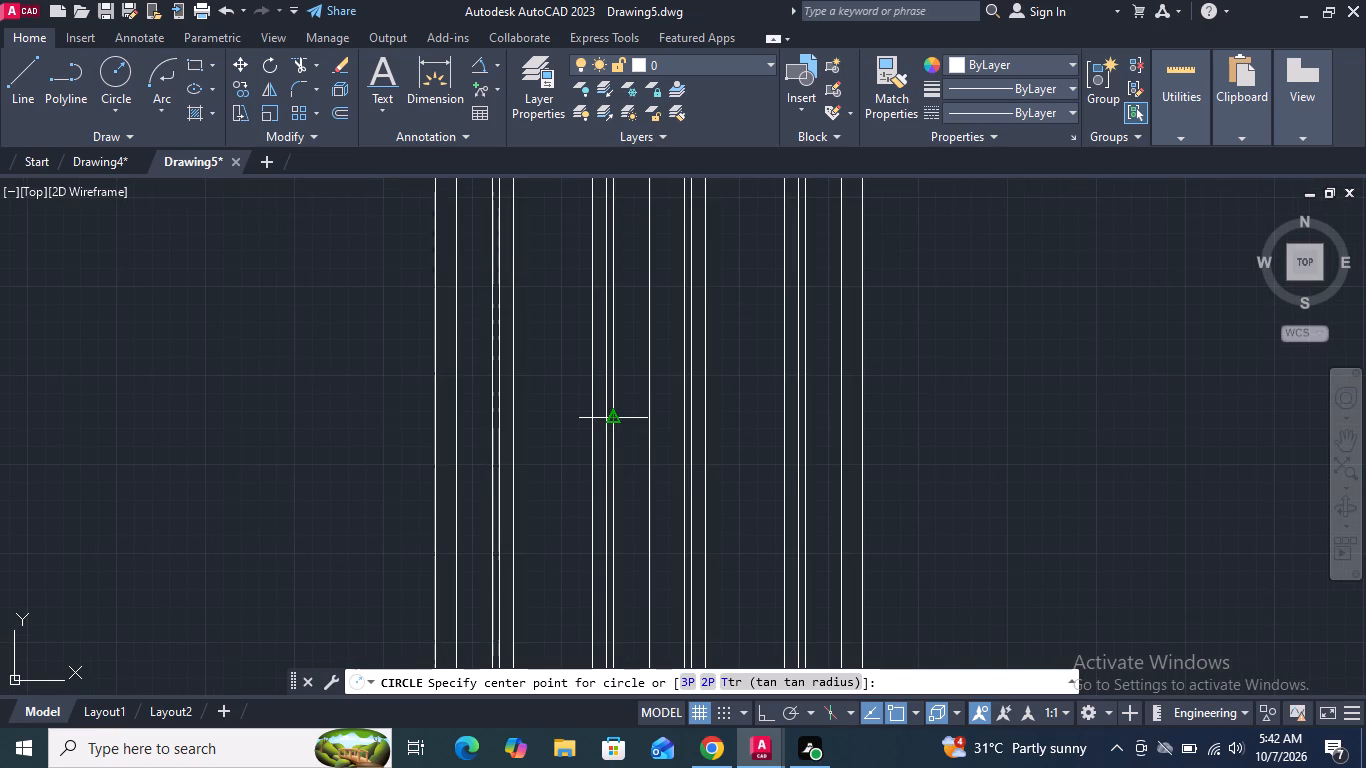
{"action": "left_click", "coordinate": [618, 413]}
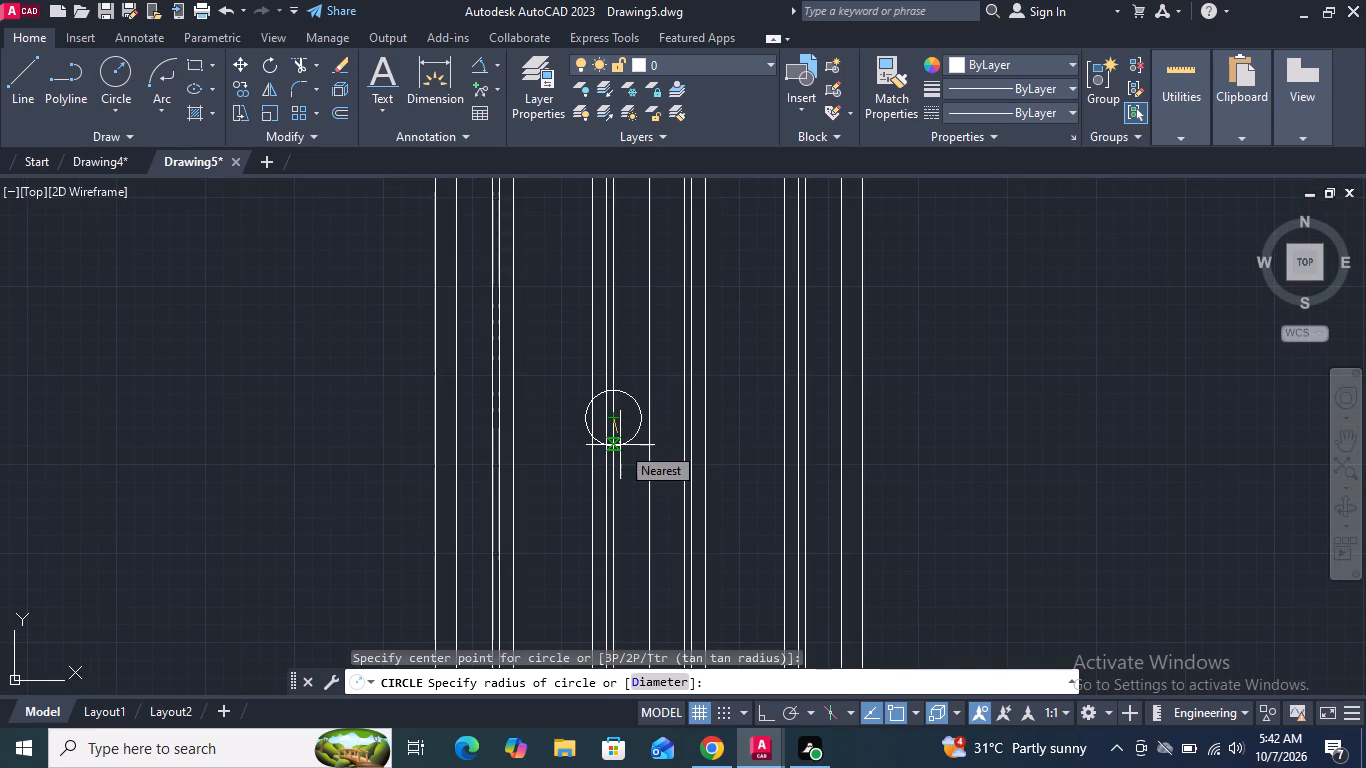
{"action": "left_click", "coordinate": [769, 714]}
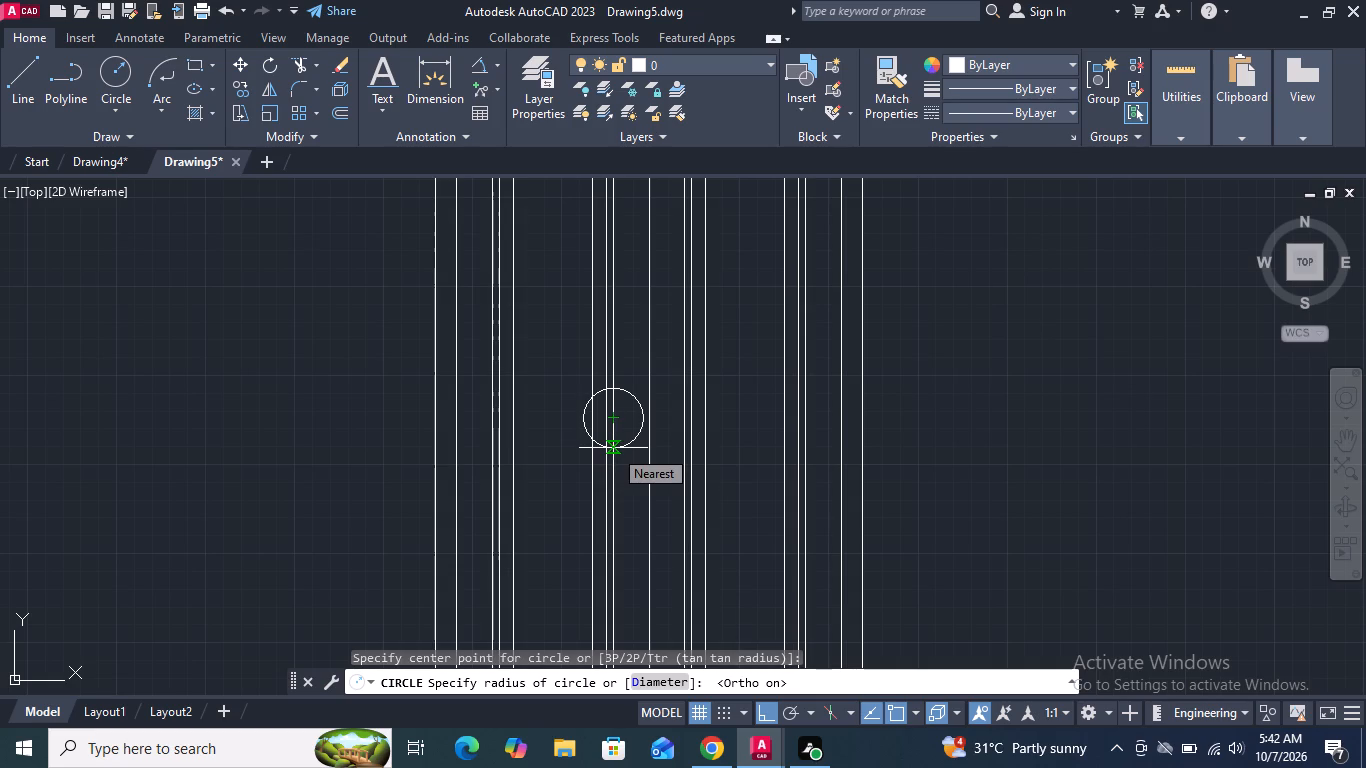
{"action": "left_click", "coordinate": [613, 448]}
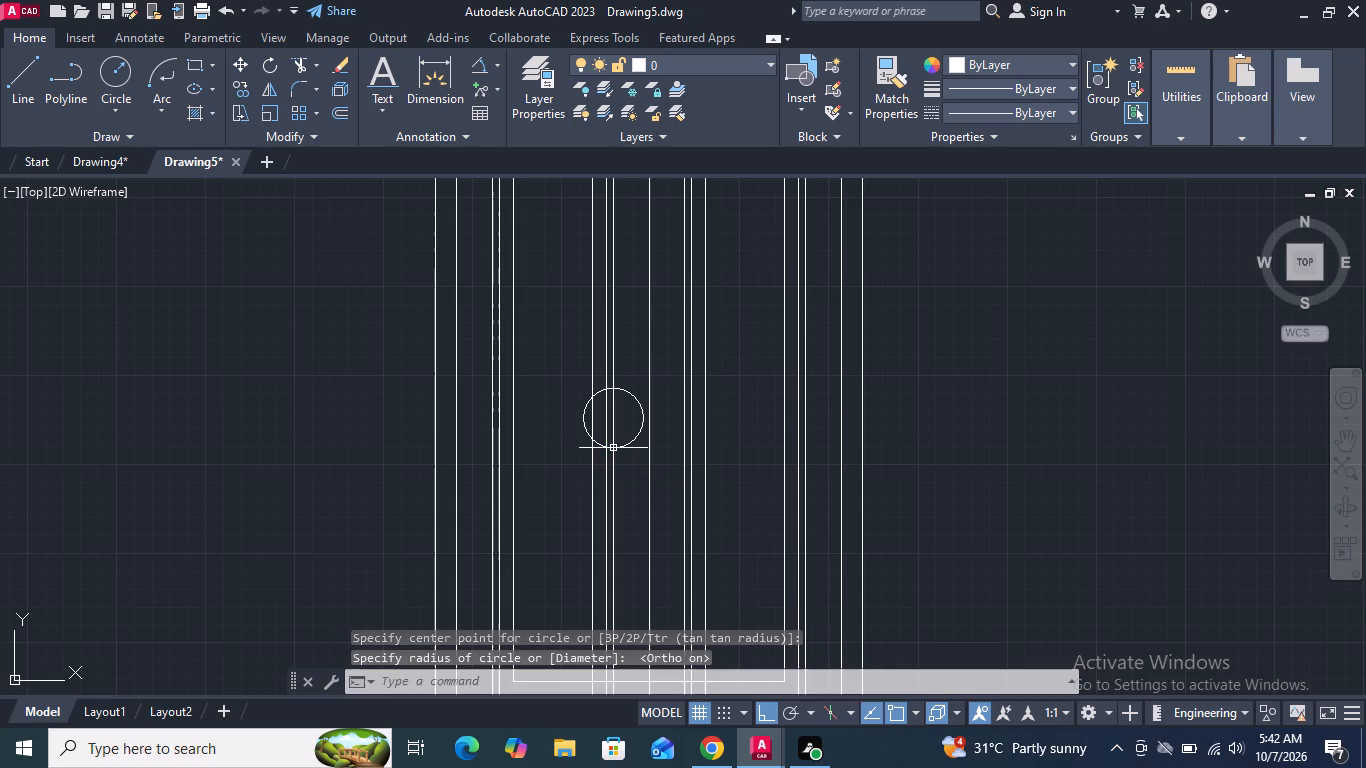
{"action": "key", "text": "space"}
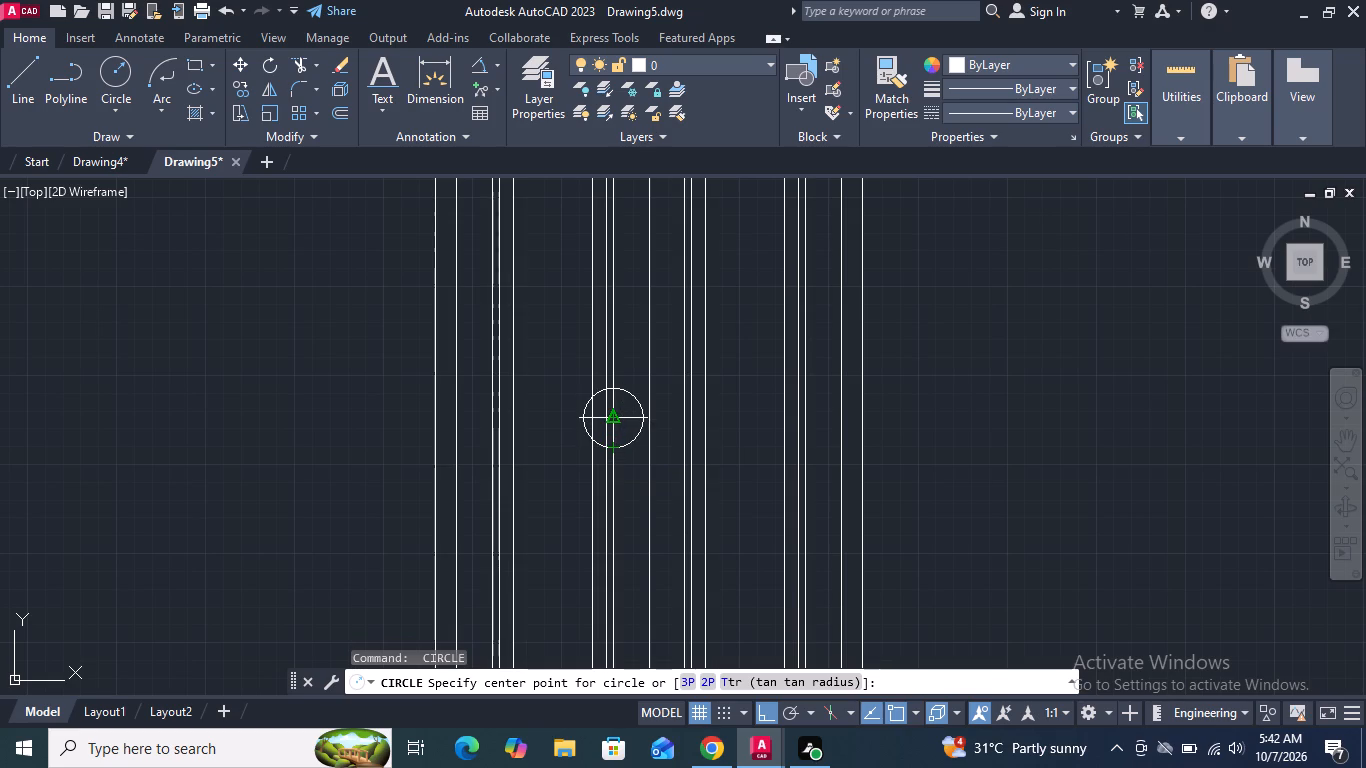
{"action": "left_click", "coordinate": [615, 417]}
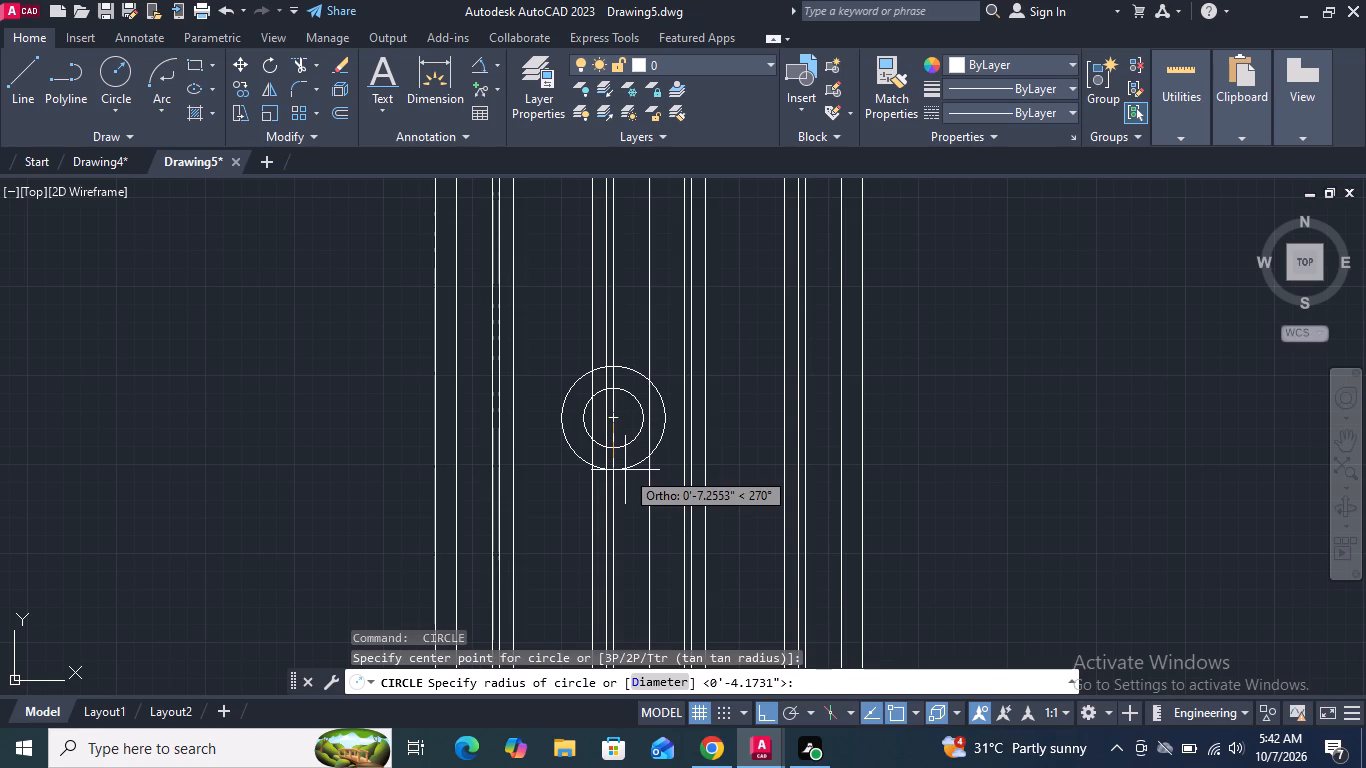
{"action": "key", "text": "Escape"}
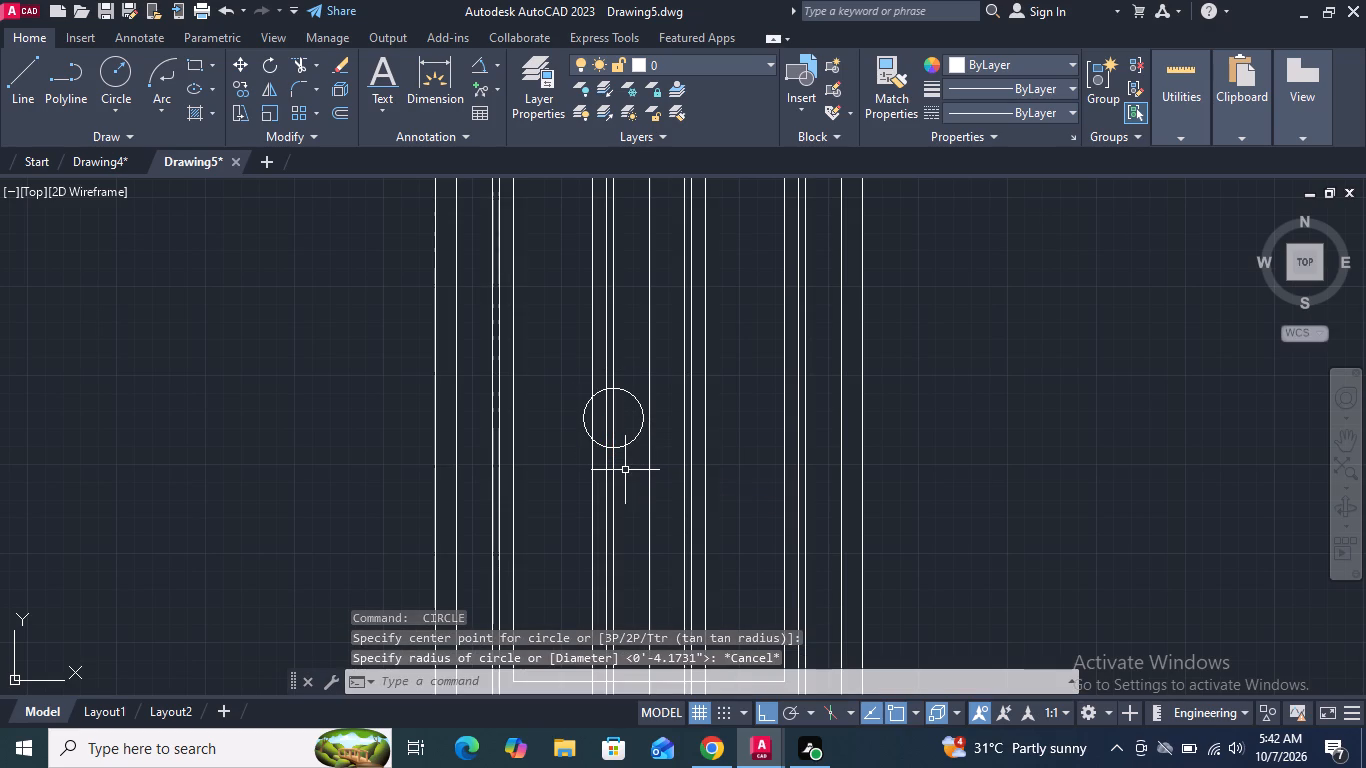
Offset the circle 1" outward.
{"action": "left_click", "coordinate": [341, 116]}
{"action": "key", "text": "1"}
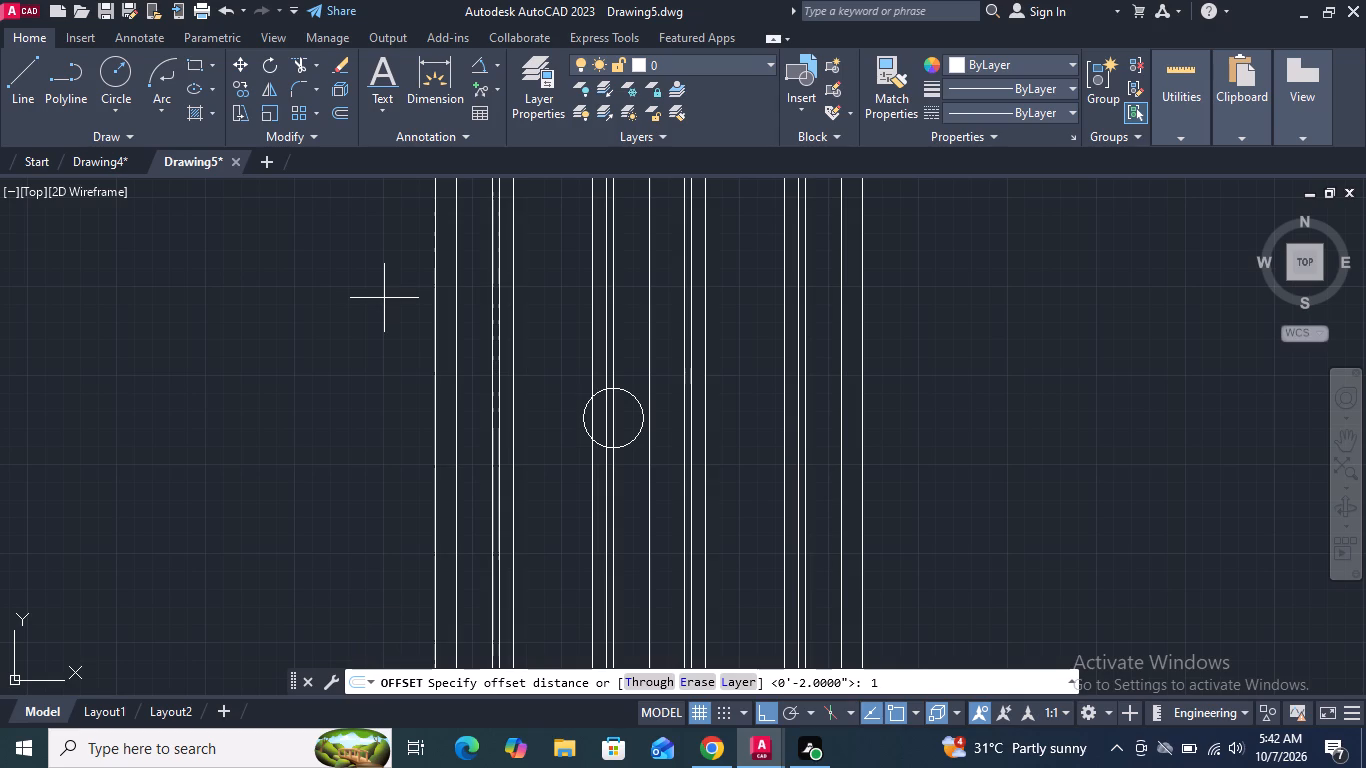
{"action": "key", "text": "shift+quotedbl"}
{"action": "key", "text": "Return"}
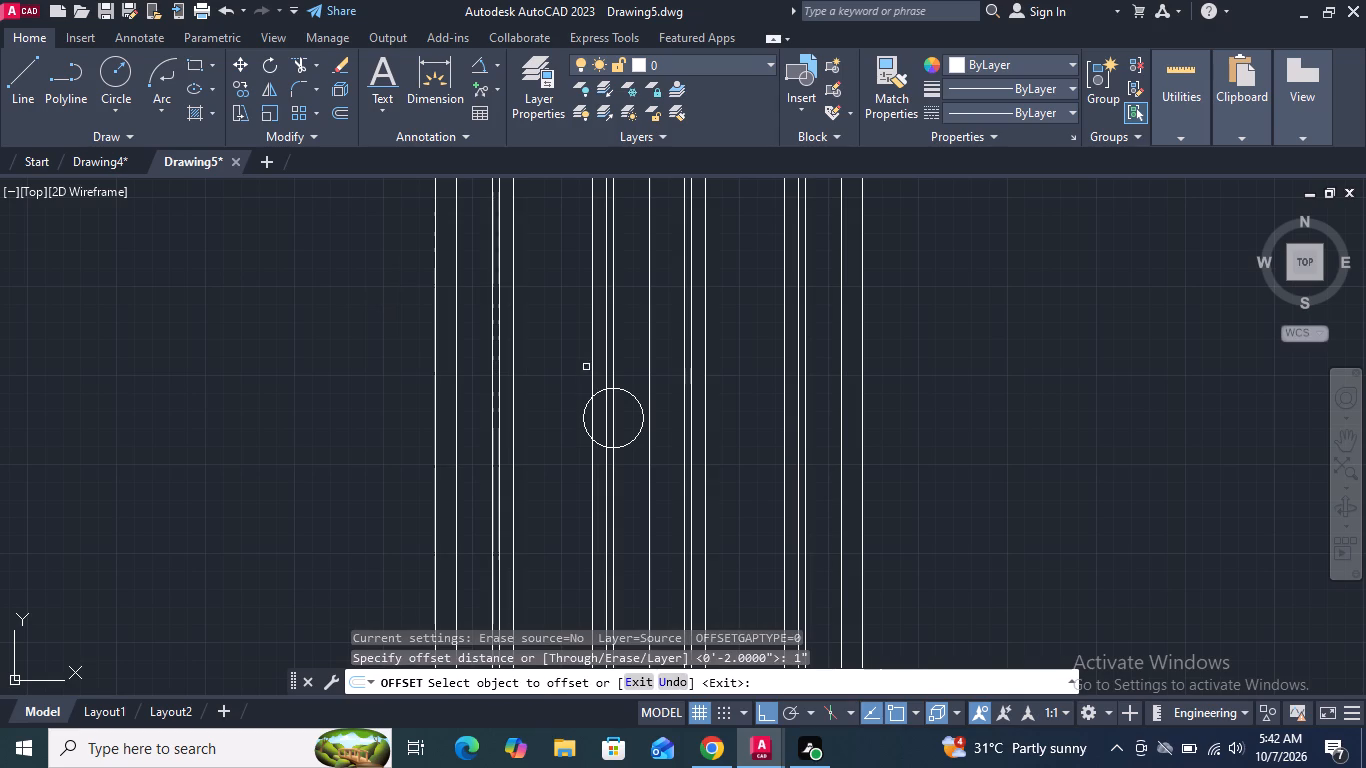
{"action": "left_click", "coordinate": [585, 427]}
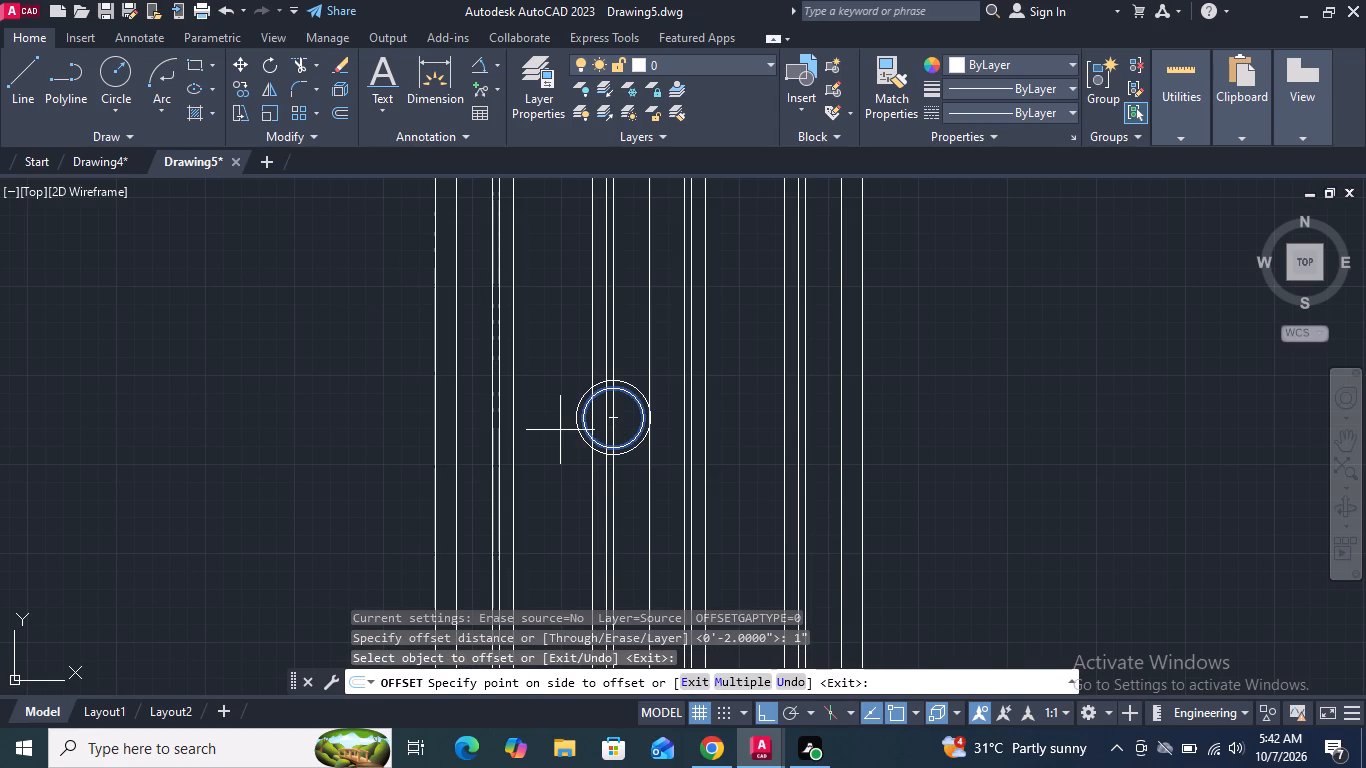
{"action": "left_click", "coordinate": [560, 430]}
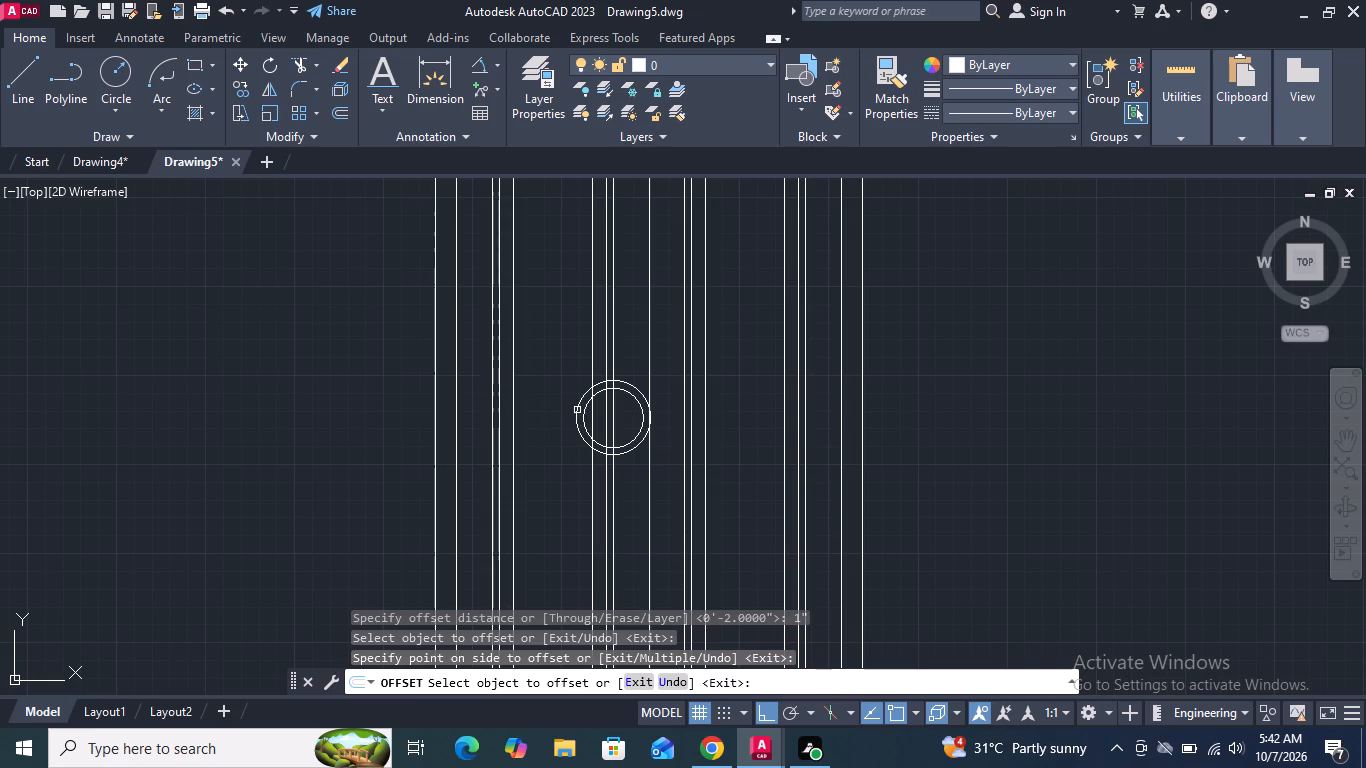
{"action": "key", "text": "space"}
Offset the outer of the two concentric circles 4" outward.
{"action": "key", "text": "space"}
{"action": "type", "text": "4"}
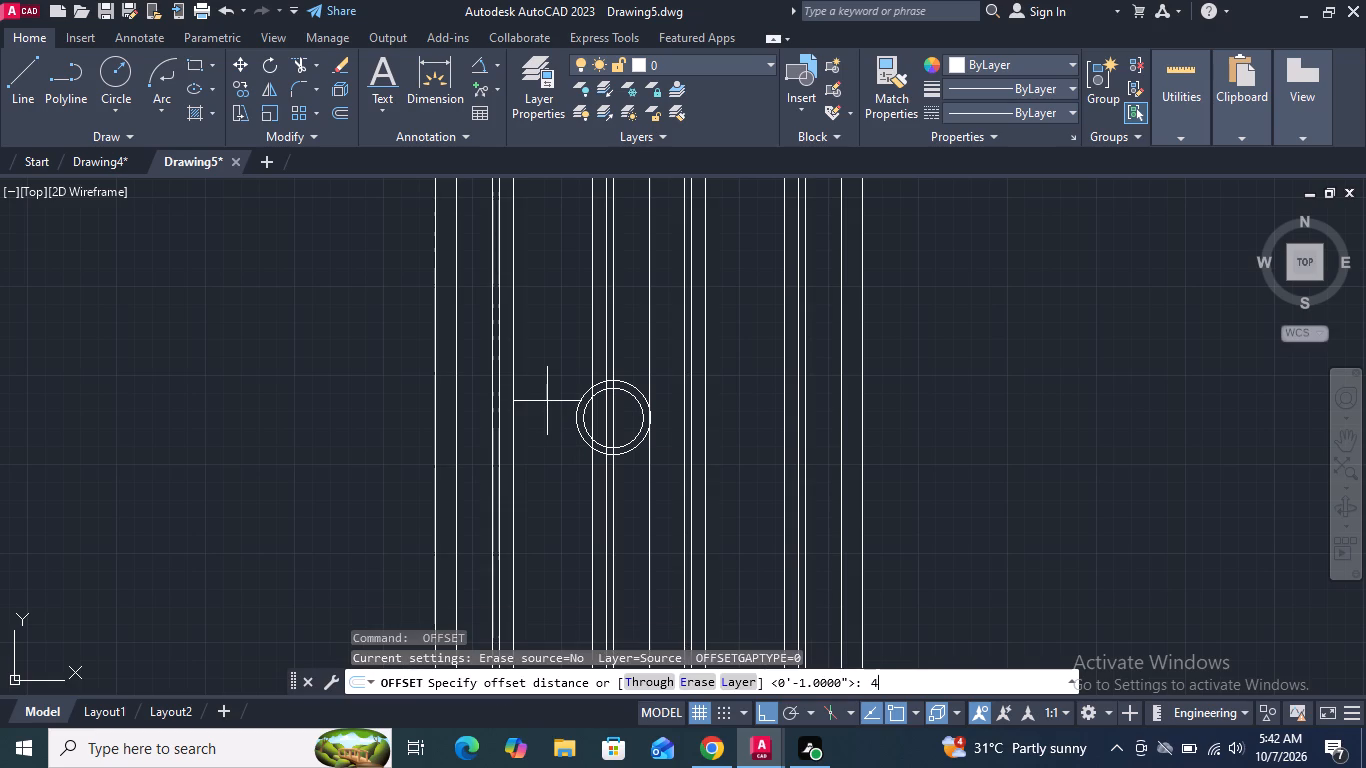
{"action": "key", "text": "shift+quotedbl"}
{"action": "key", "text": "Return"}
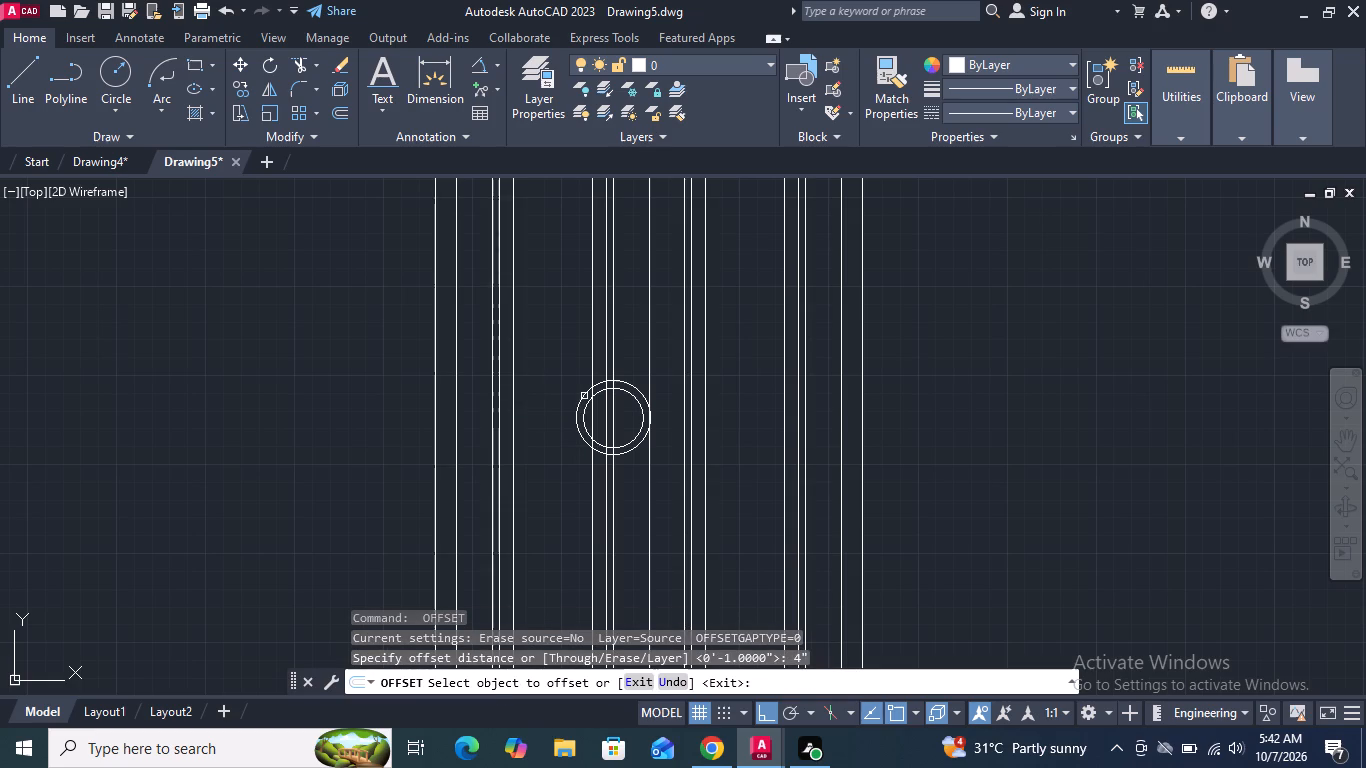
{"action": "left_click", "coordinate": [584, 396]}
{"action": "left_click", "coordinate": [562, 377]}
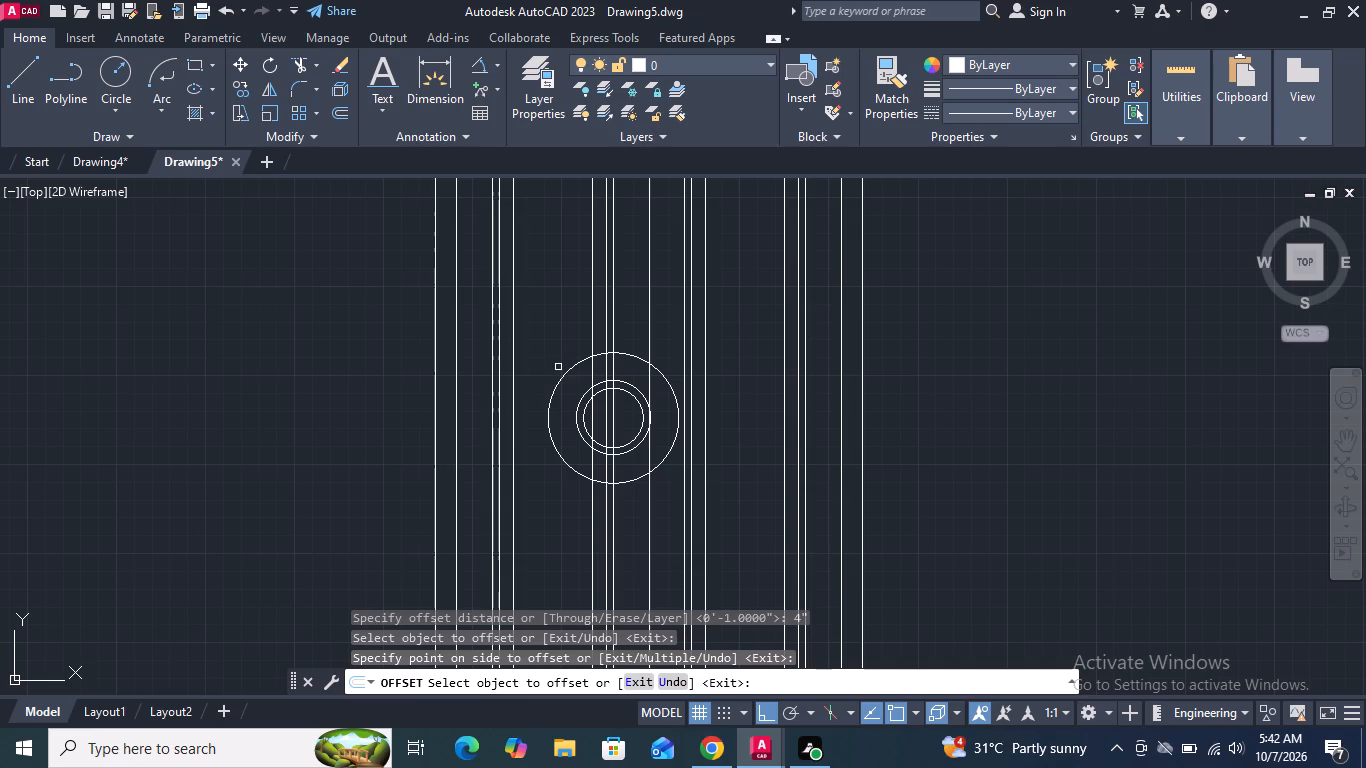
{"action": "key", "text": "space"}
Offset the outermost of the three concentric circles 1" outward.
{"action": "key", "text": "space"}
{"action": "type", "text": "1"}
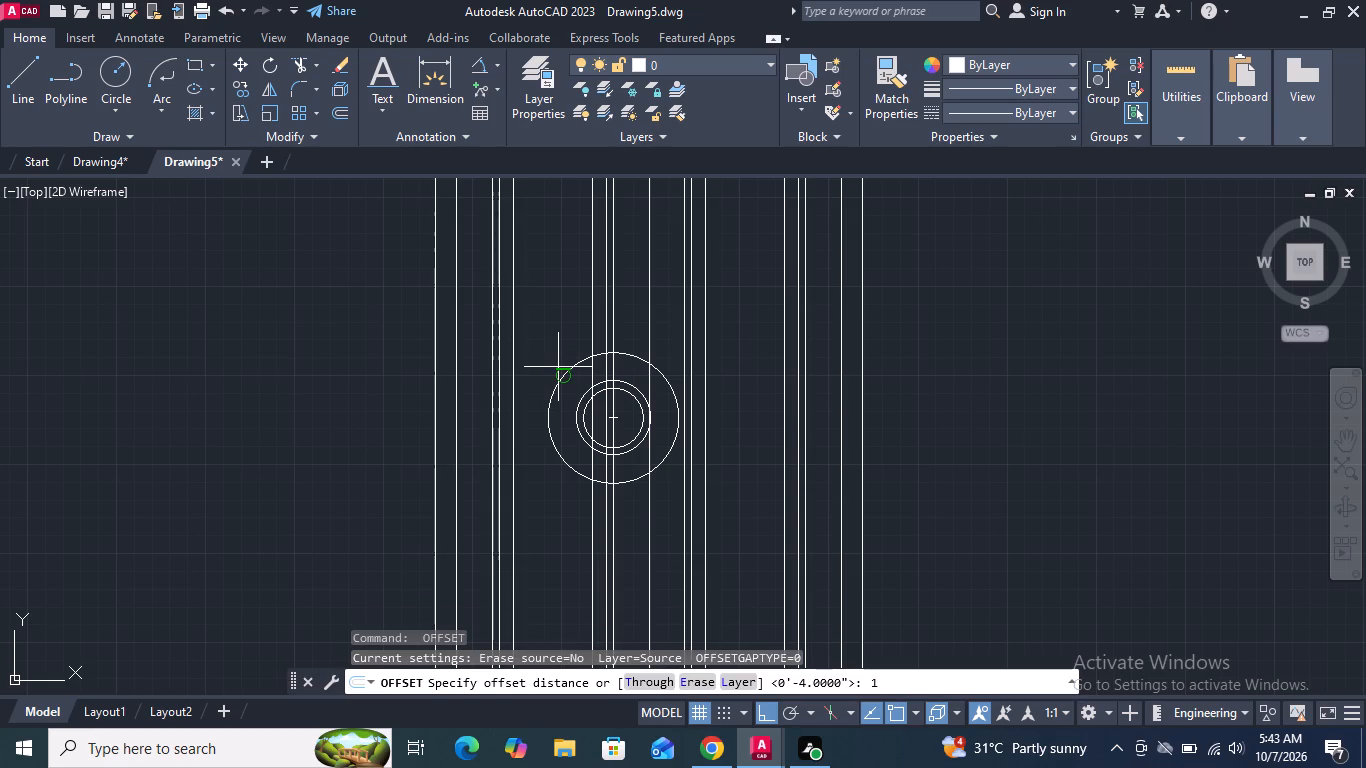
{"action": "key", "text": "shift+quotedbl"}
{"action": "key", "text": "Return"}
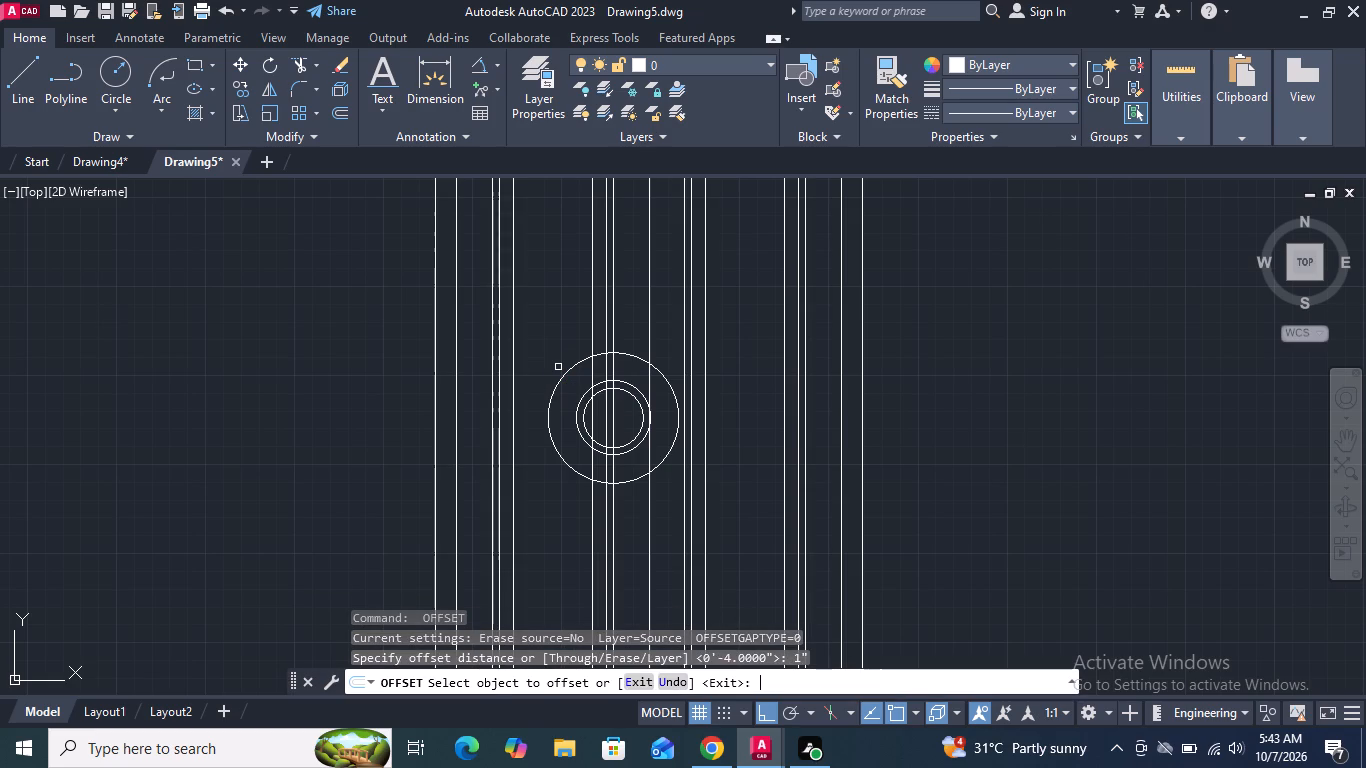
{"action": "left_click", "coordinate": [568, 372]}
{"action": "left_click", "coordinate": [561, 361]}
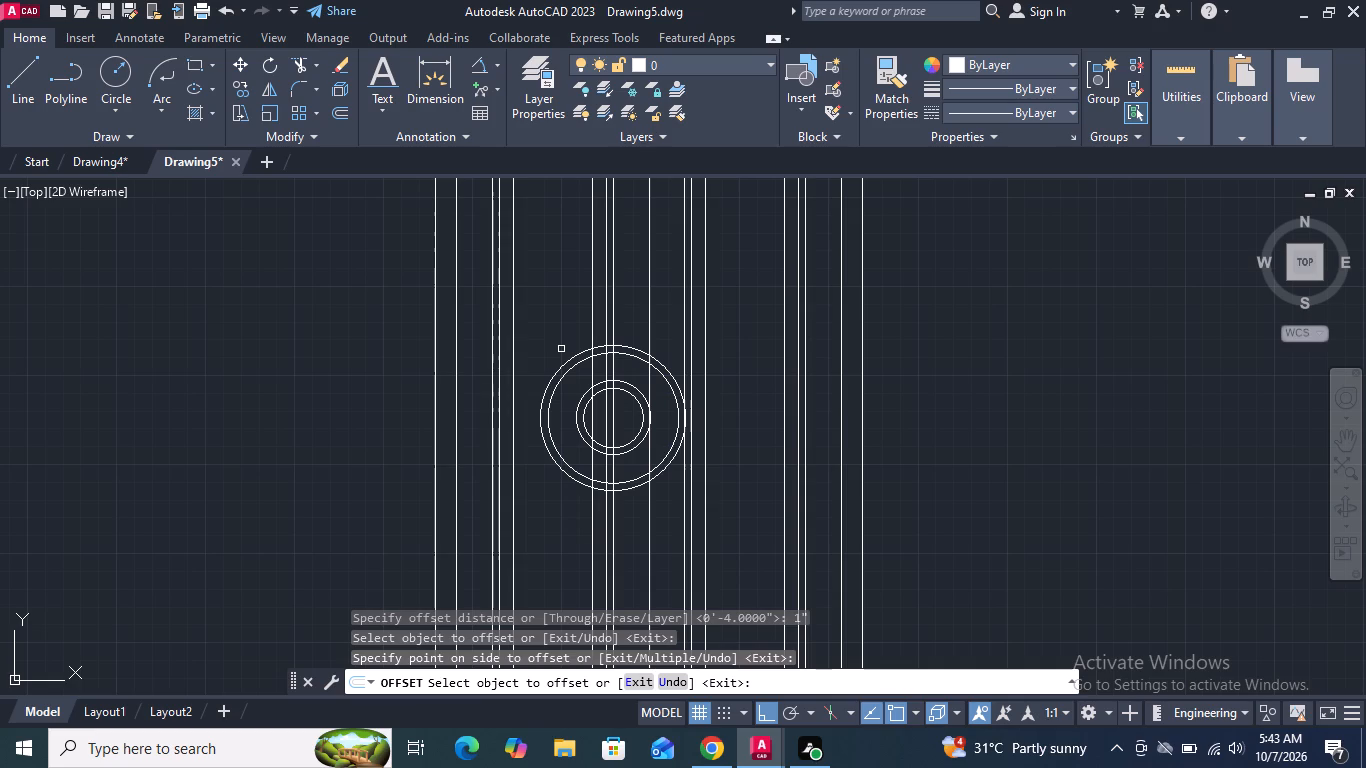
{"action": "key", "text": "Return"}
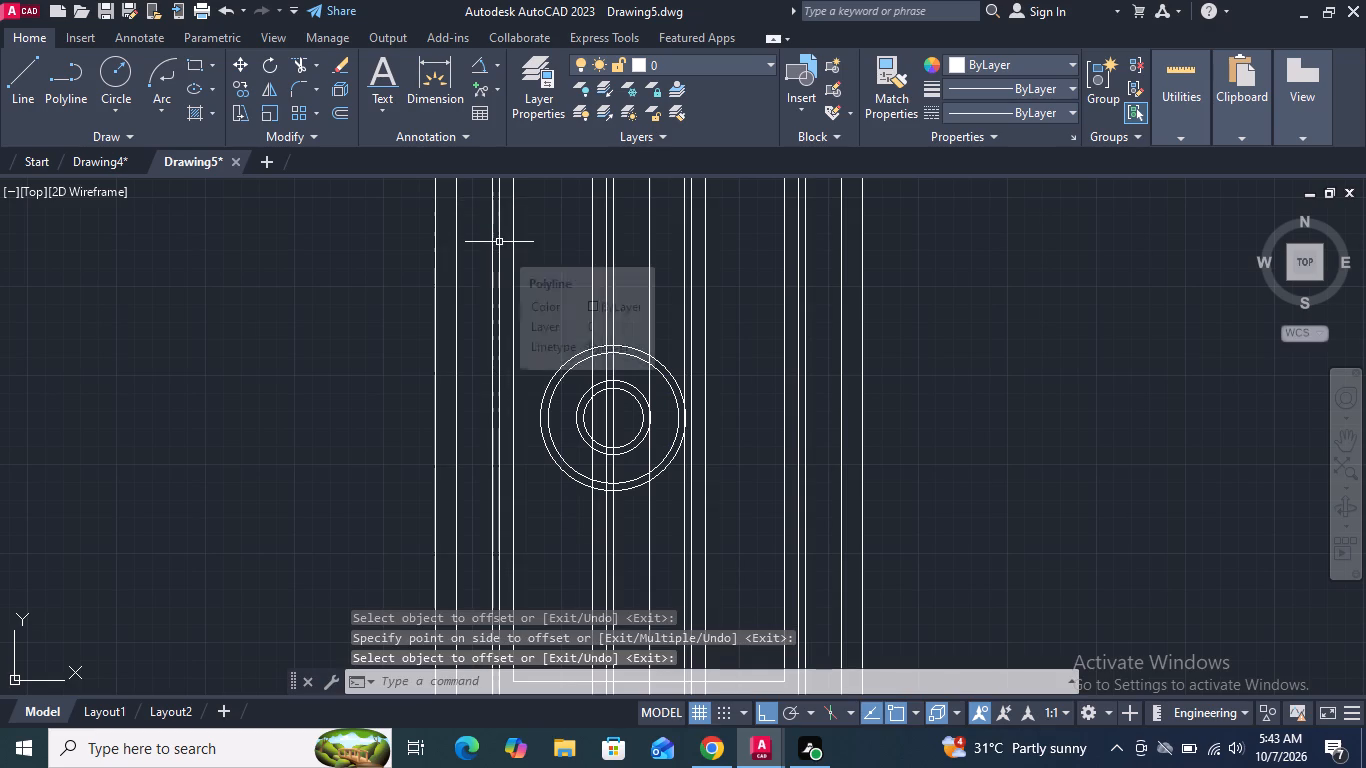
Start another Offset operation.
{"action": "left_click", "coordinate": [340, 111]}
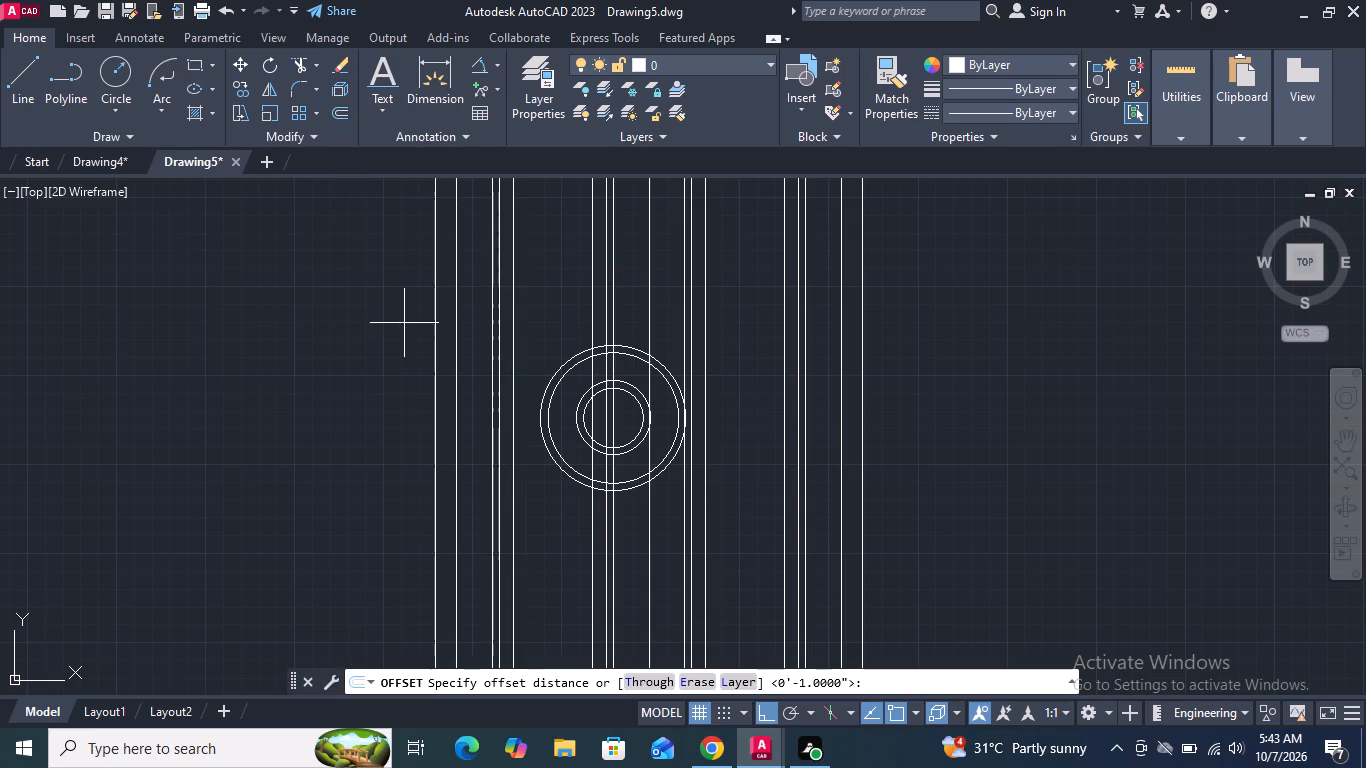
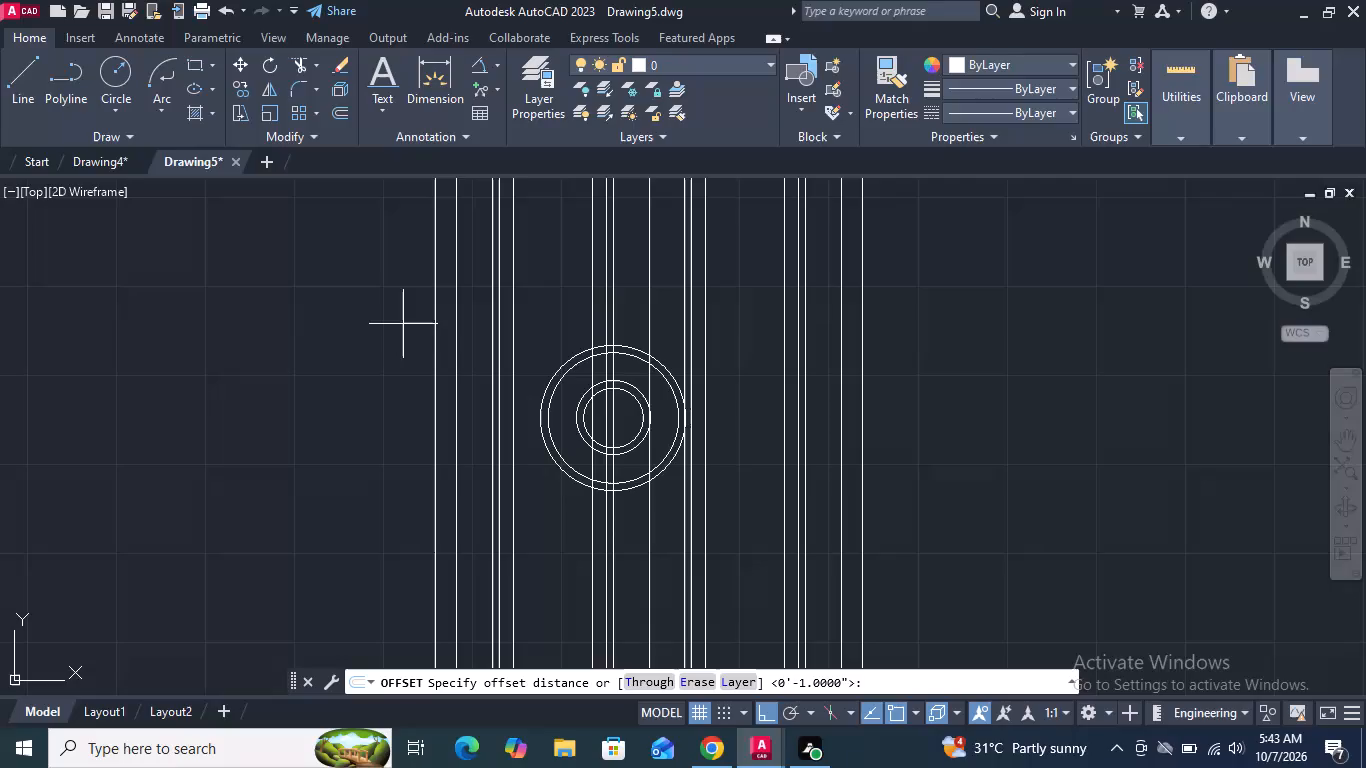
Offset the outermost of the four concentric circles 4" outward.
{"action": "key", "text": "4"}
{"action": "key", "text": "shift+quotedbl"}
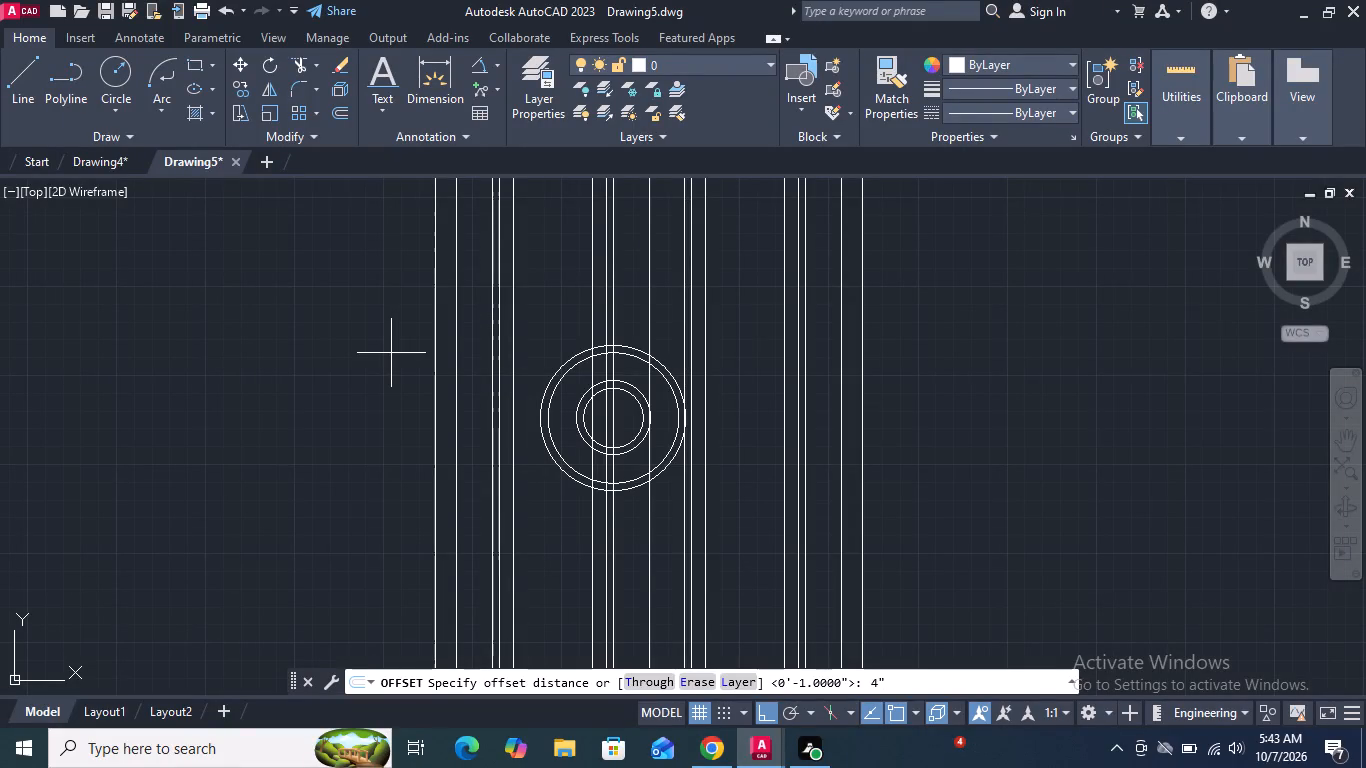
{"action": "key", "text": "Return"}
{"action": "scroll", "coordinate": [391, 353], "scroll_direction": "down", "scroll_amount": 1}
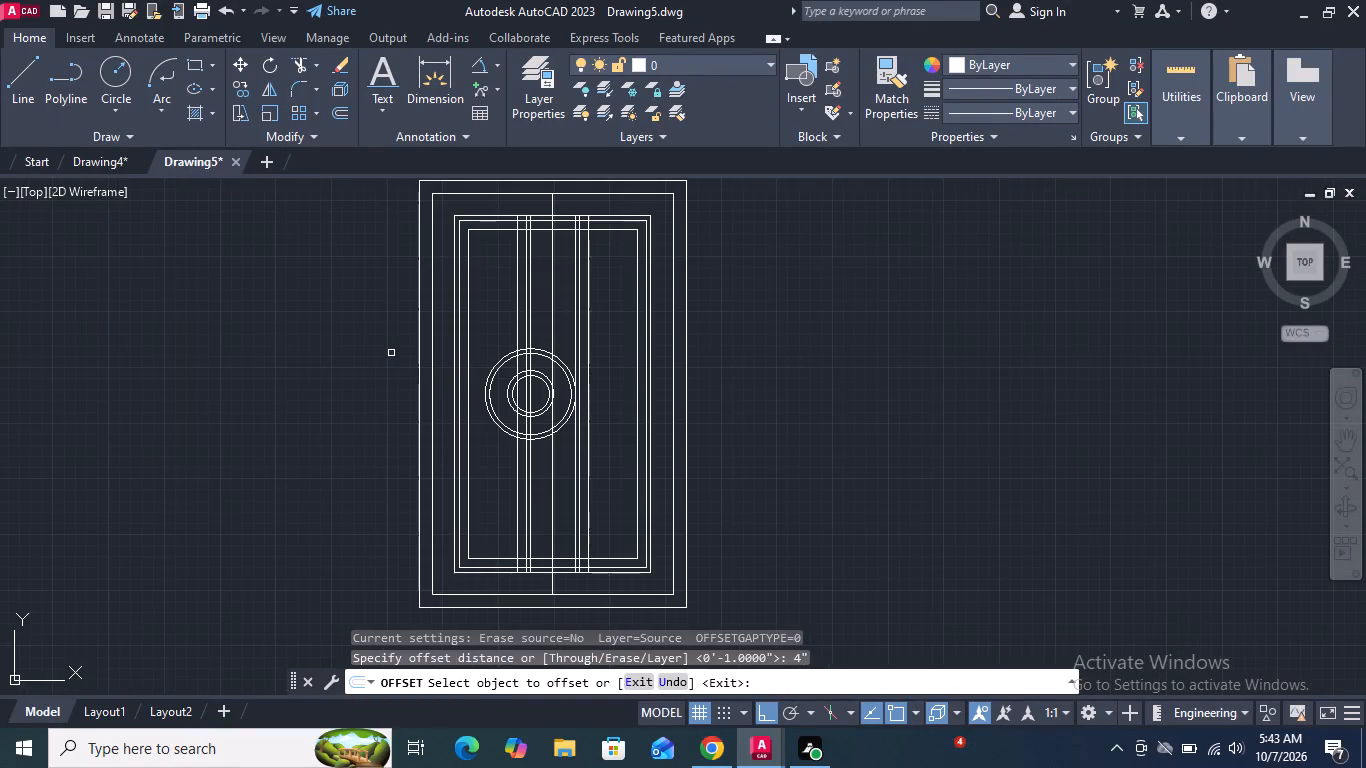
{"action": "scroll", "coordinate": [474, 356], "scroll_direction": "up", "scroll_amount": 1}
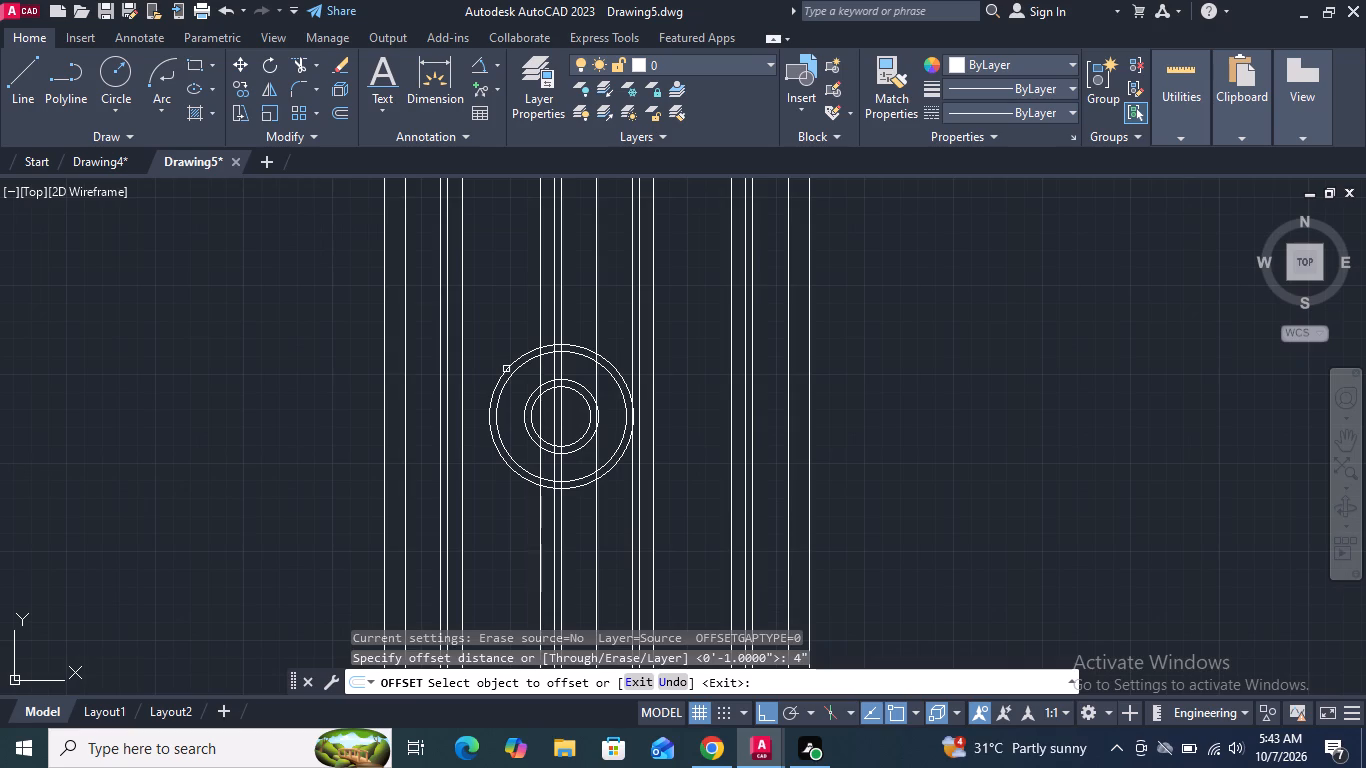
{"action": "scroll", "coordinate": [506, 369], "scroll_direction": "up", "scroll_amount": 2}
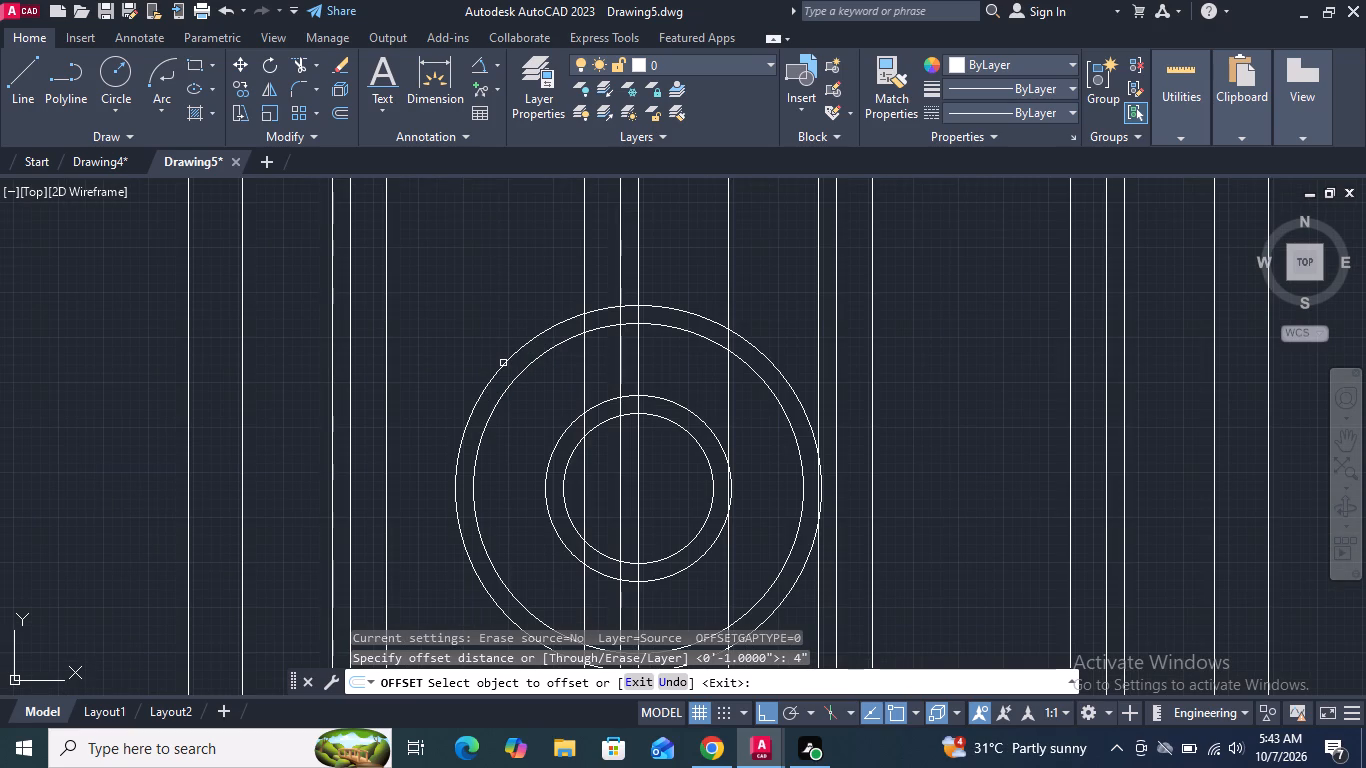
{"action": "left_click", "coordinate": [503, 364]}
{"action": "left_click", "coordinate": [487, 334]}
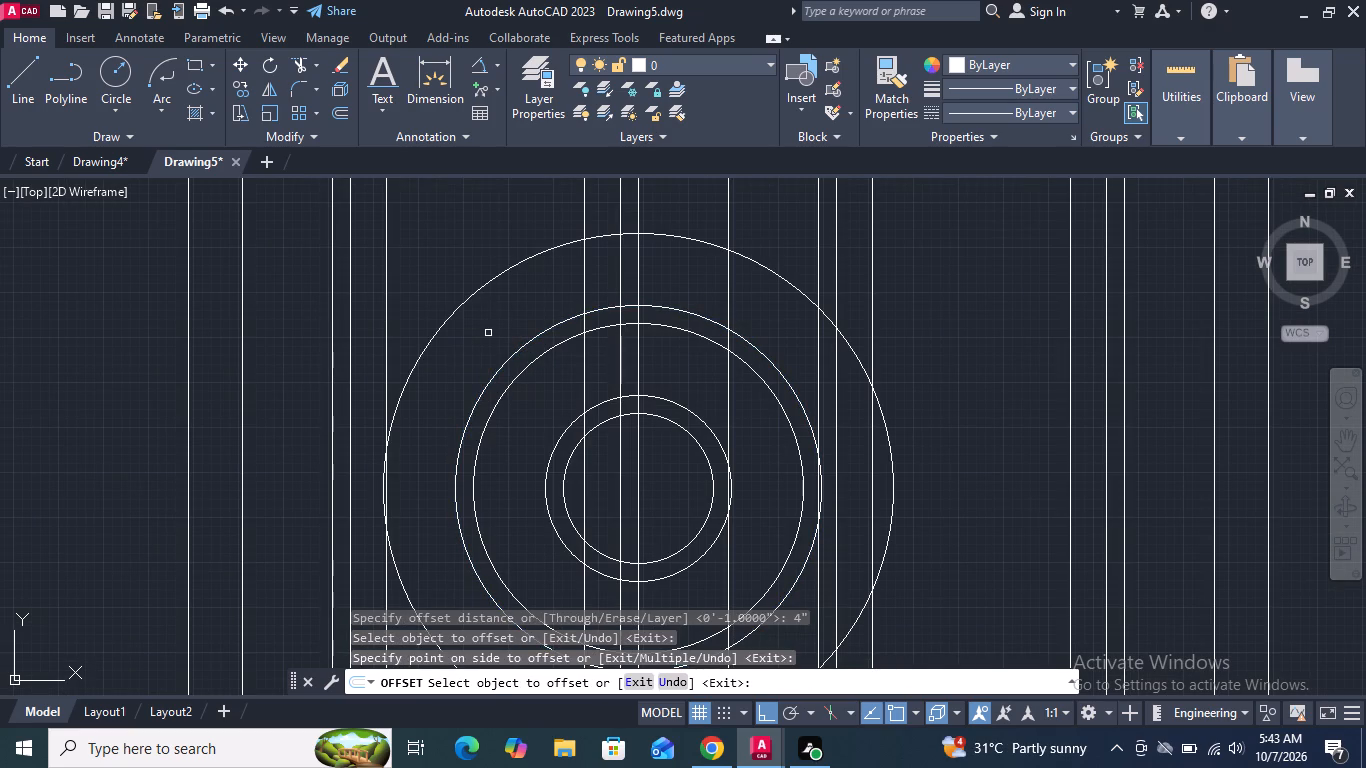
{"action": "key", "text": "space"}
Offset the outermost of the five concentric circles 1" outward.
{"action": "key", "text": "space"}
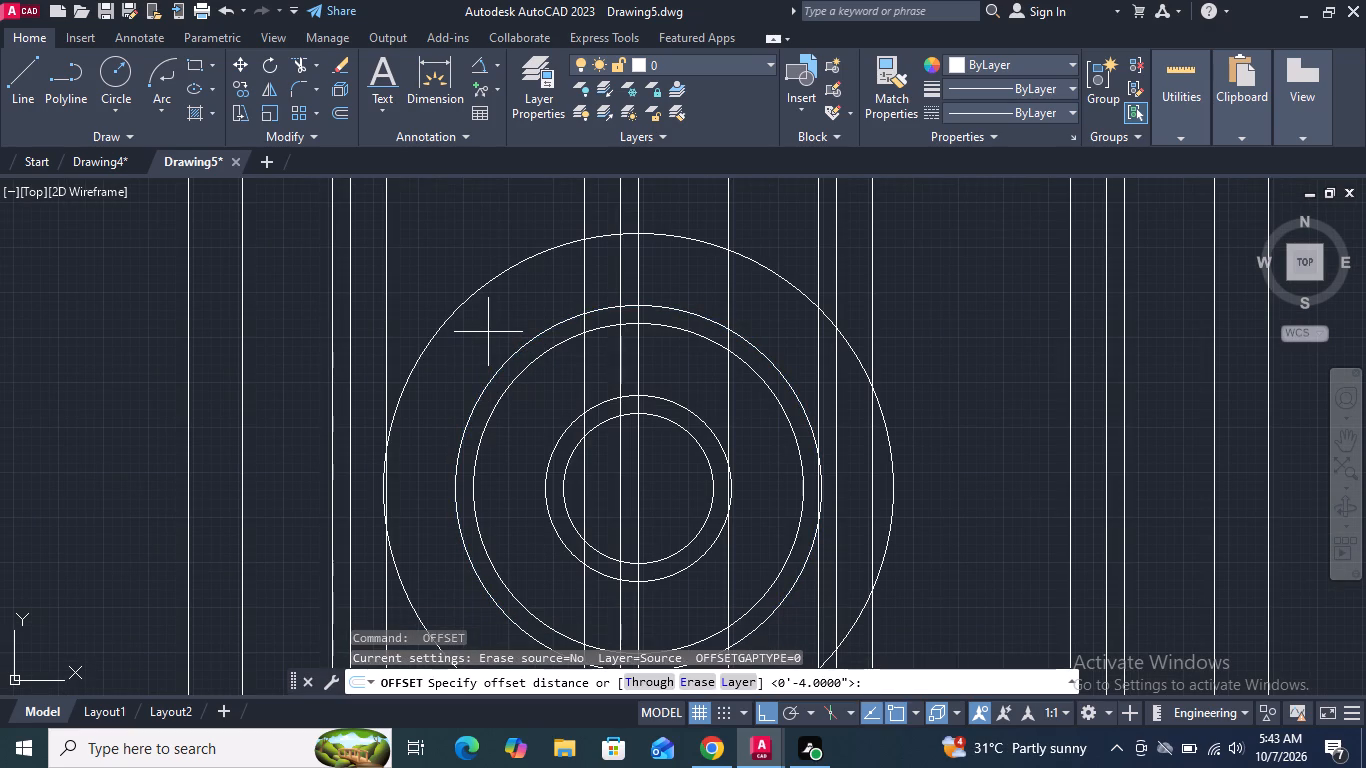
{"action": "key", "text": "1"}
{"action": "key", "text": "shift+quotedbl"}
{"action": "key", "text": "Return"}
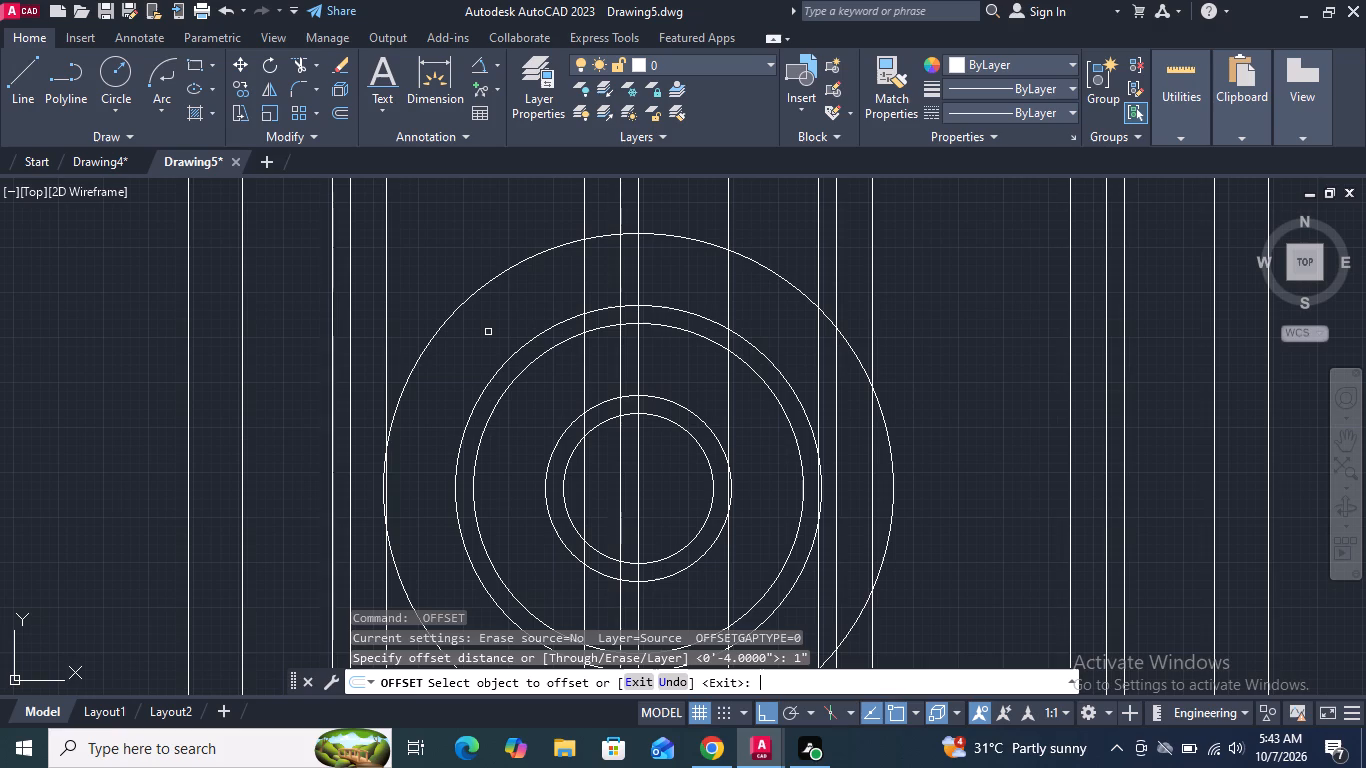
{"action": "left_click", "coordinate": [447, 318]}
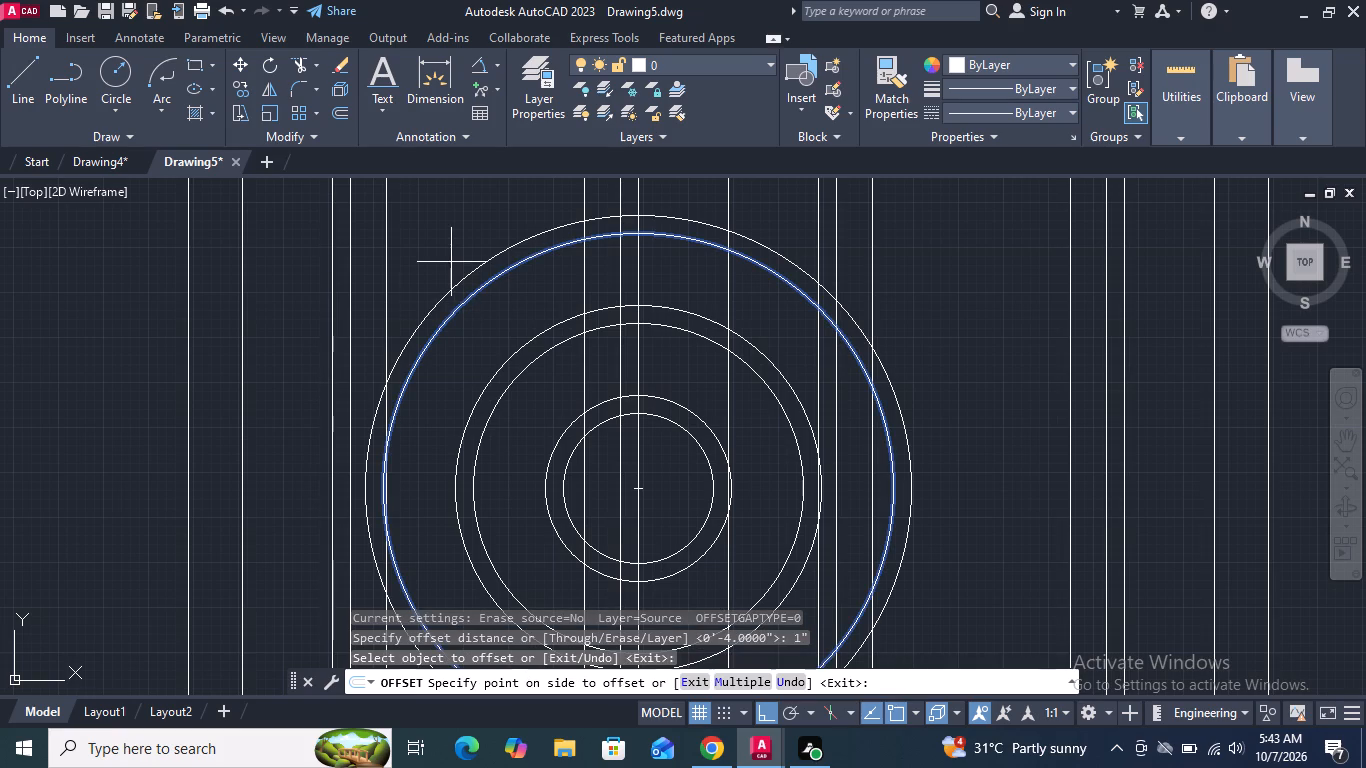
{"action": "left_click", "coordinate": [451, 260]}
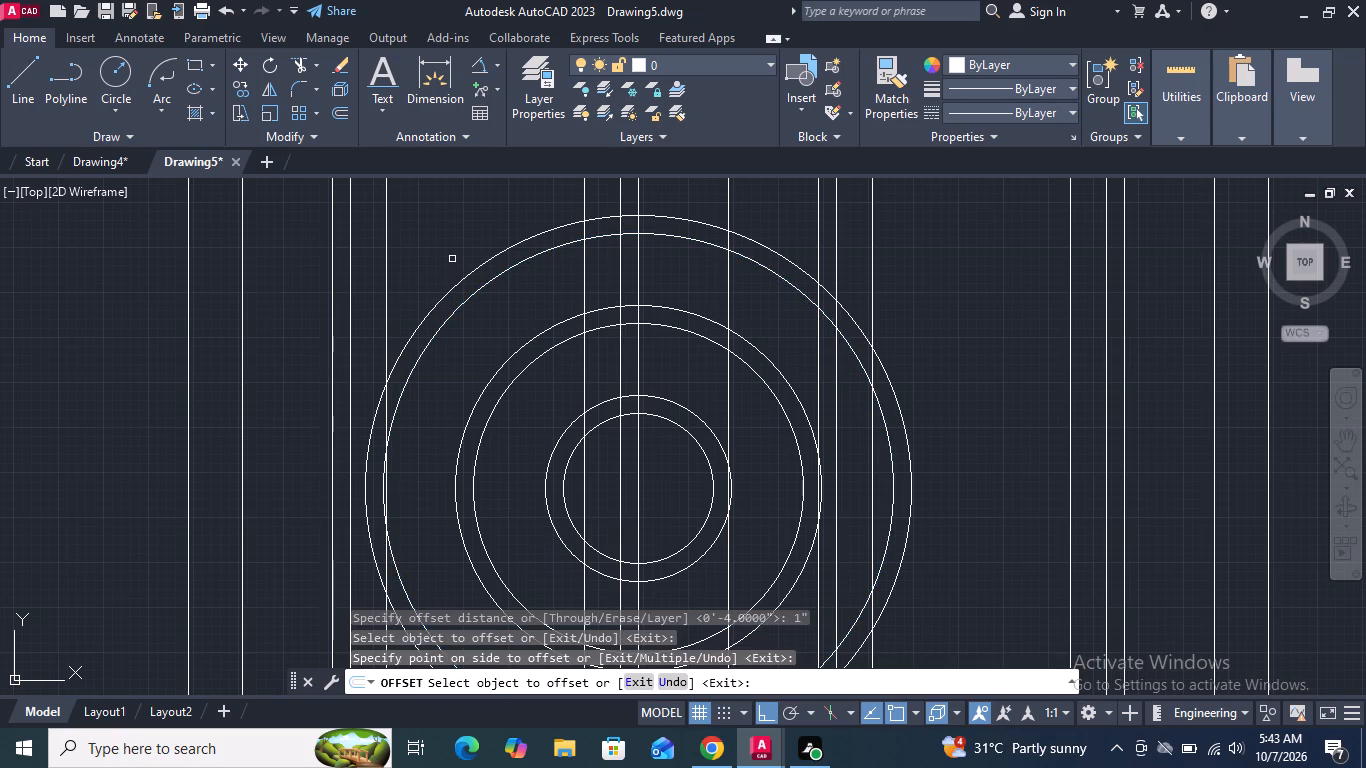
{"action": "key", "text": "Return"}
Move all six concentric circles so the outermost circle's left quadrant meets the middle line of the left panel's left border.
{"action": "scroll", "coordinate": [507, 513], "scroll_direction": "up", "scroll_amount": 1}
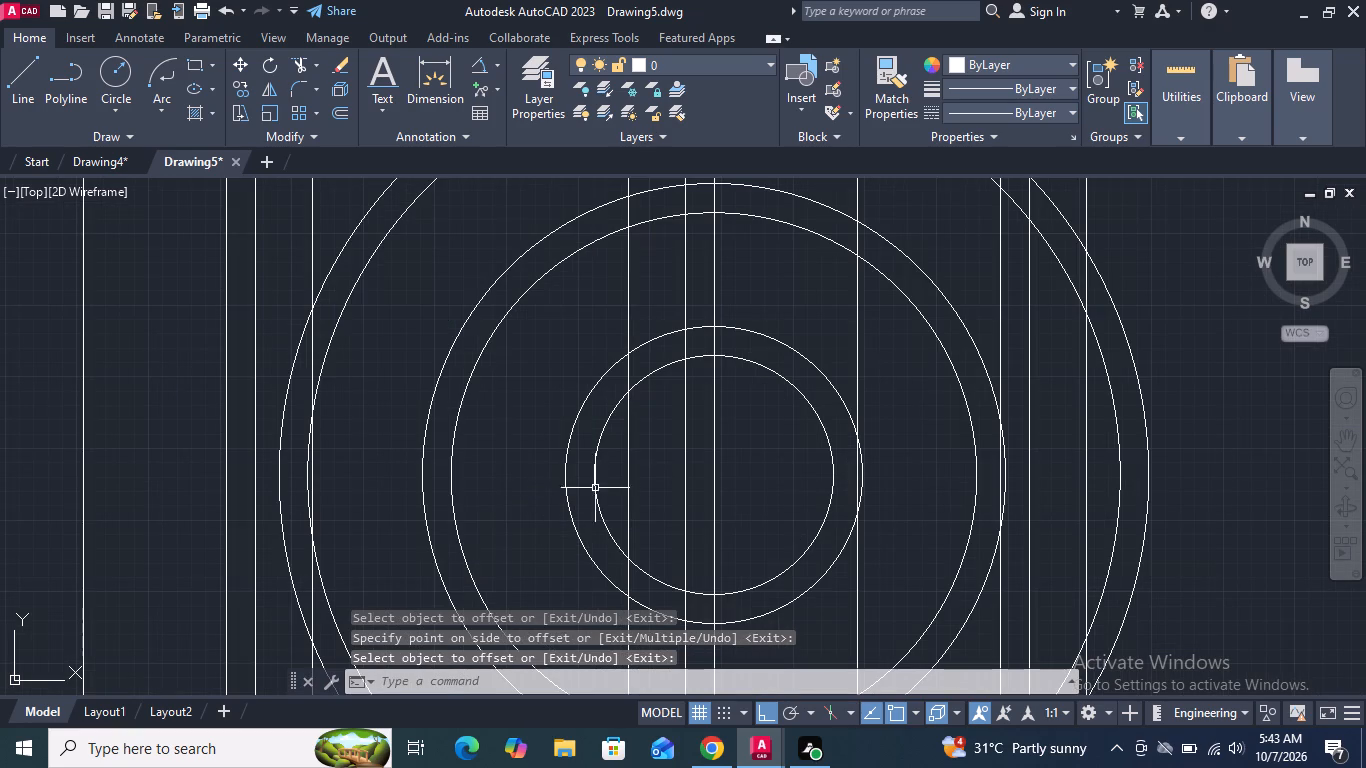
{"action": "left_click_drag", "start_coordinate": [606, 486], "coordinate": [589, 484]}
{"action": "left_click", "coordinate": [548, 484]}
{"action": "left_click_drag", "start_coordinate": [516, 486], "coordinate": [489, 485]}
{"action": "left_click", "coordinate": [391, 462]}
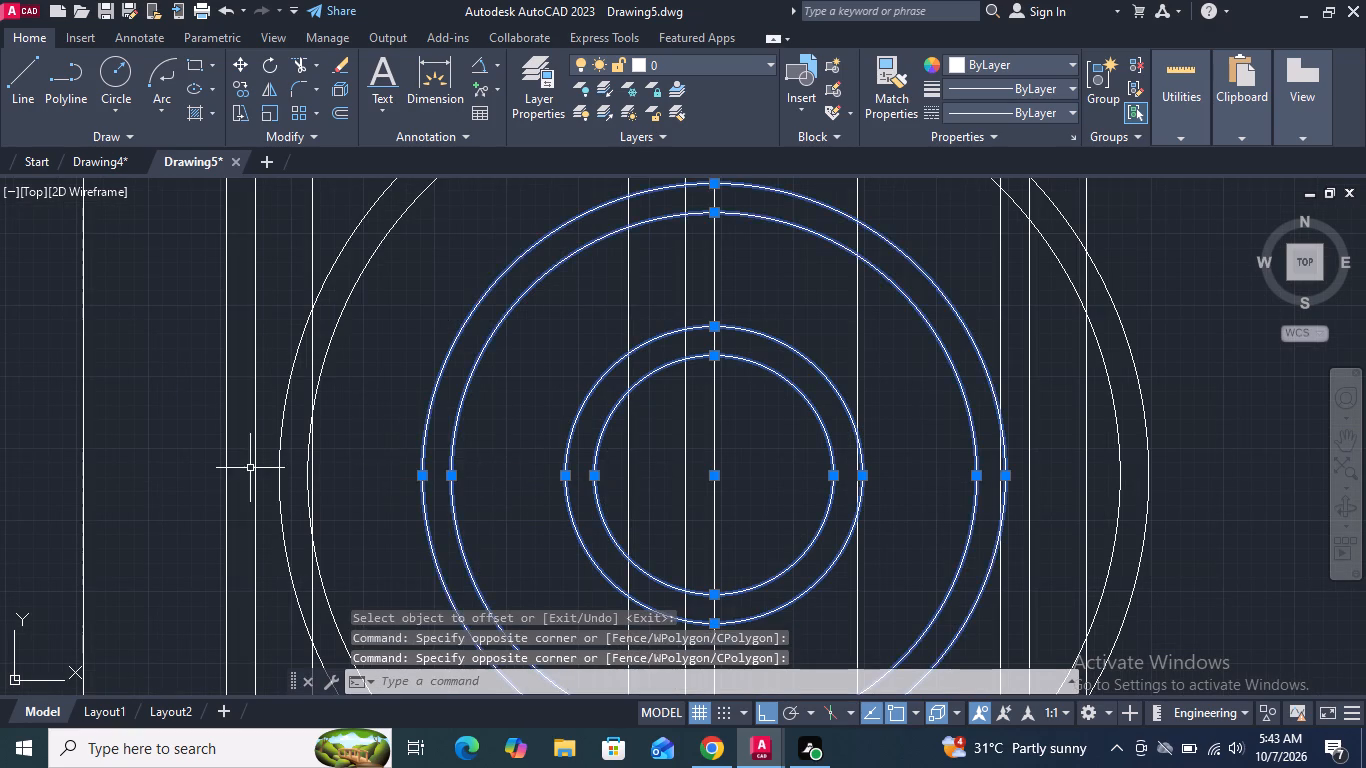
{"action": "scroll", "coordinate": [262, 468], "scroll_direction": "up", "scroll_amount": 3}
{"action": "scroll", "coordinate": [418, 468], "scroll_direction": "up", "scroll_amount": 2}
{"action": "left_click_drag", "start_coordinate": [486, 460], "coordinate": [157, 447]}
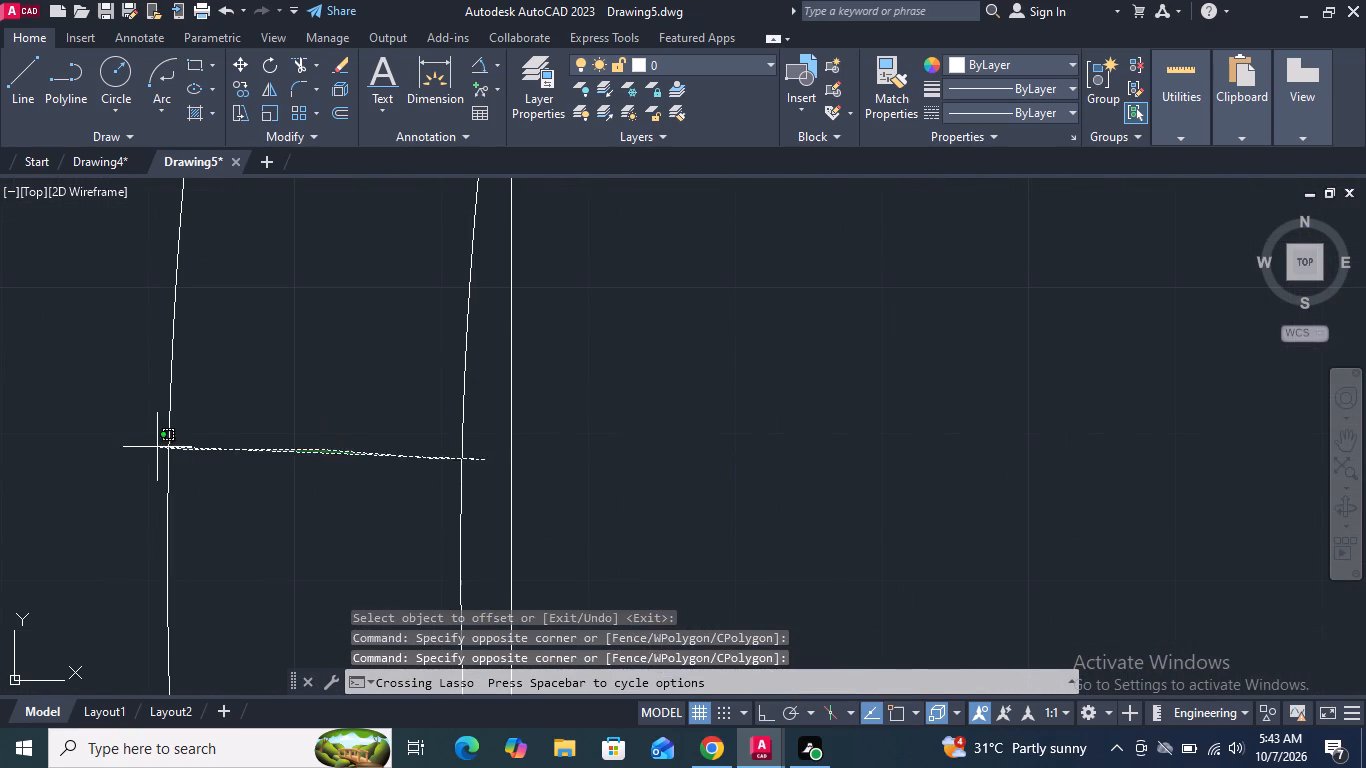
{"action": "left_click_drag", "start_coordinate": [157, 447], "coordinate": [147, 425]}
{"action": "scroll", "coordinate": [335, 480], "scroll_direction": "down", "scroll_amount": 4}
{"action": "scroll", "coordinate": [433, 480], "scroll_direction": "down", "scroll_amount": 2}
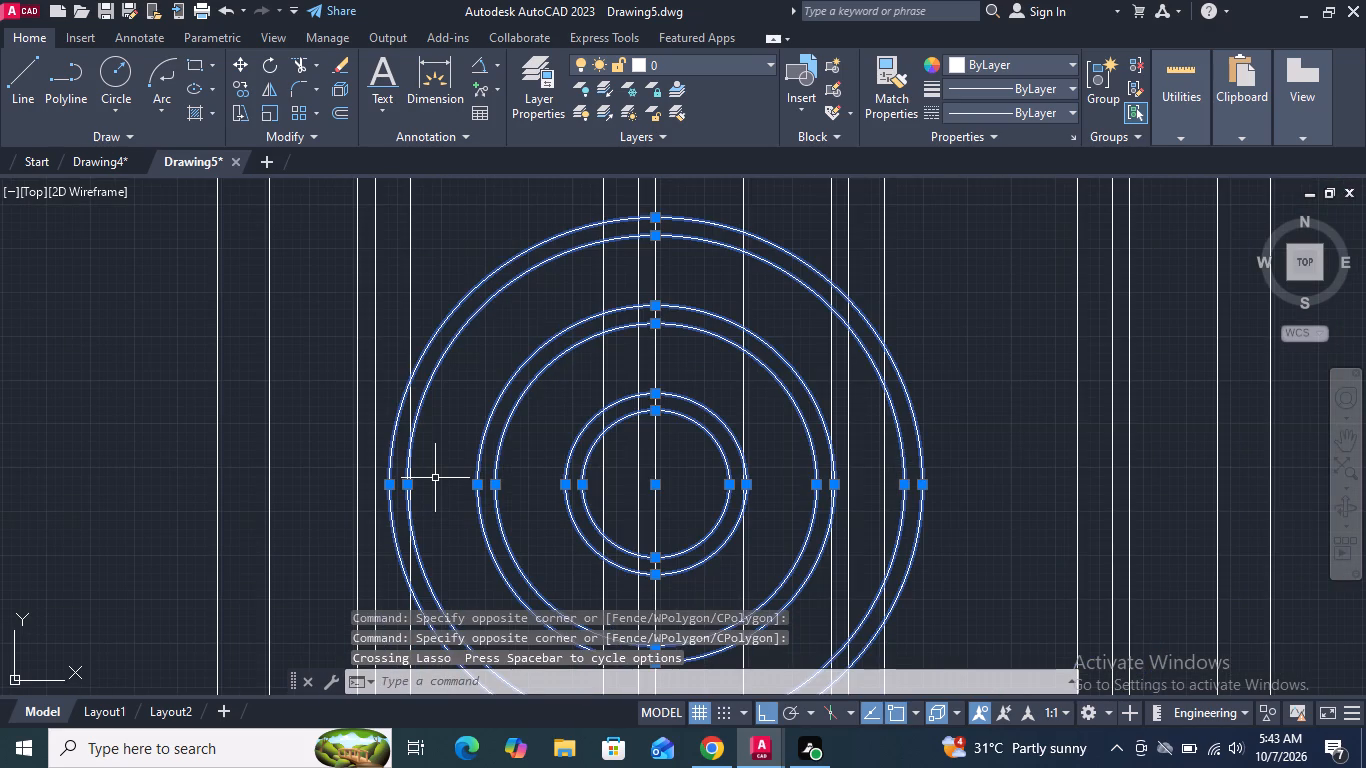
{"action": "key", "text": "m"}
{"action": "key", "text": "Return"}
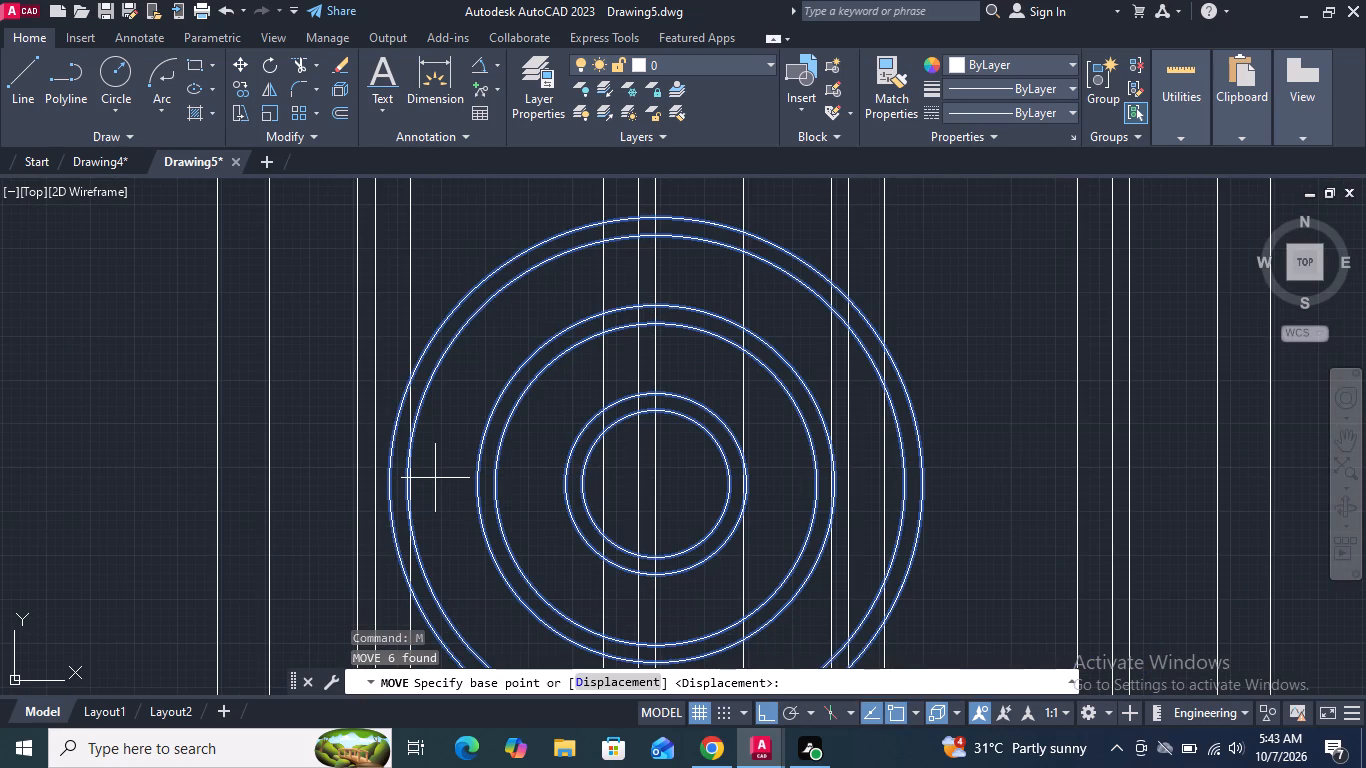
{"action": "left_click", "coordinate": [386, 488]}
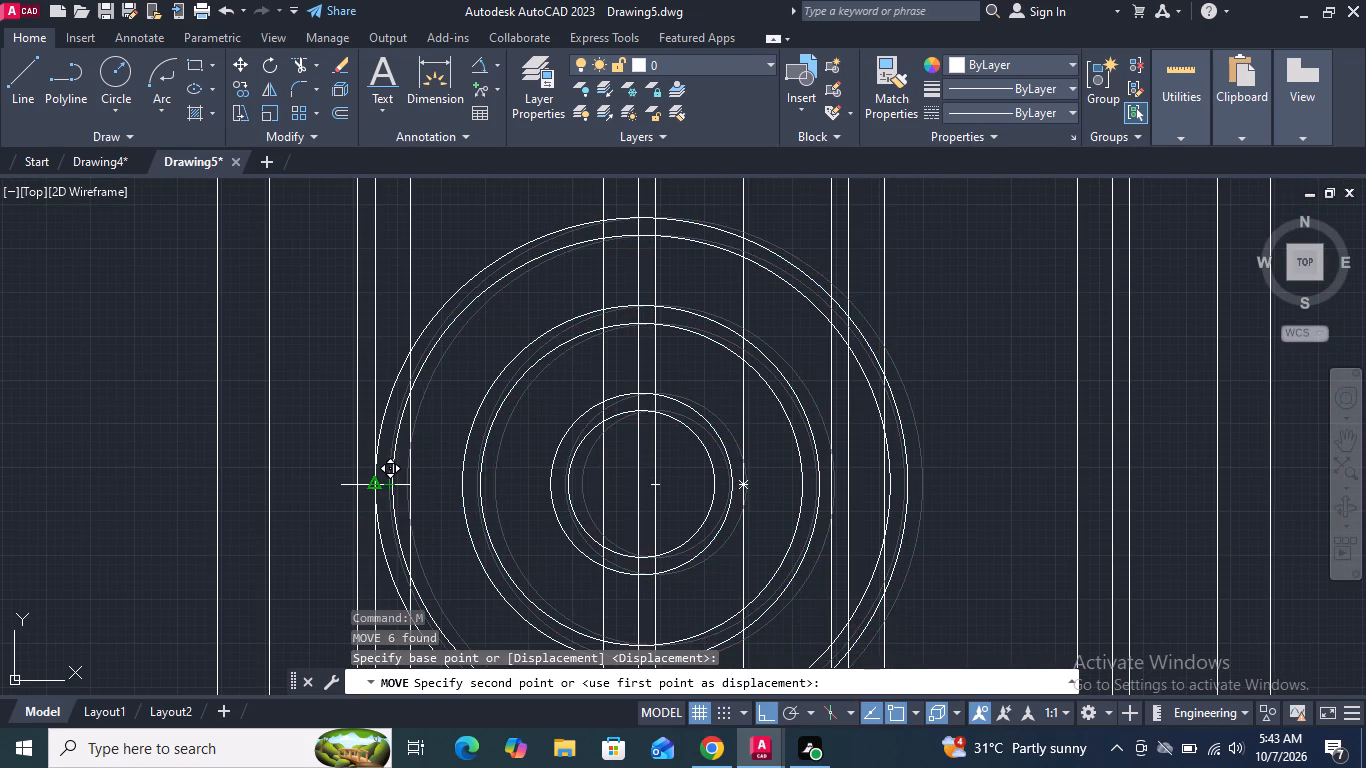
{"action": "left_click", "coordinate": [378, 487]}
Trim the arcs of the two outermost circles that extend into the right panel past its left border.
{"action": "scroll", "coordinate": [483, 477], "scroll_direction": "down", "scroll_amount": 2}
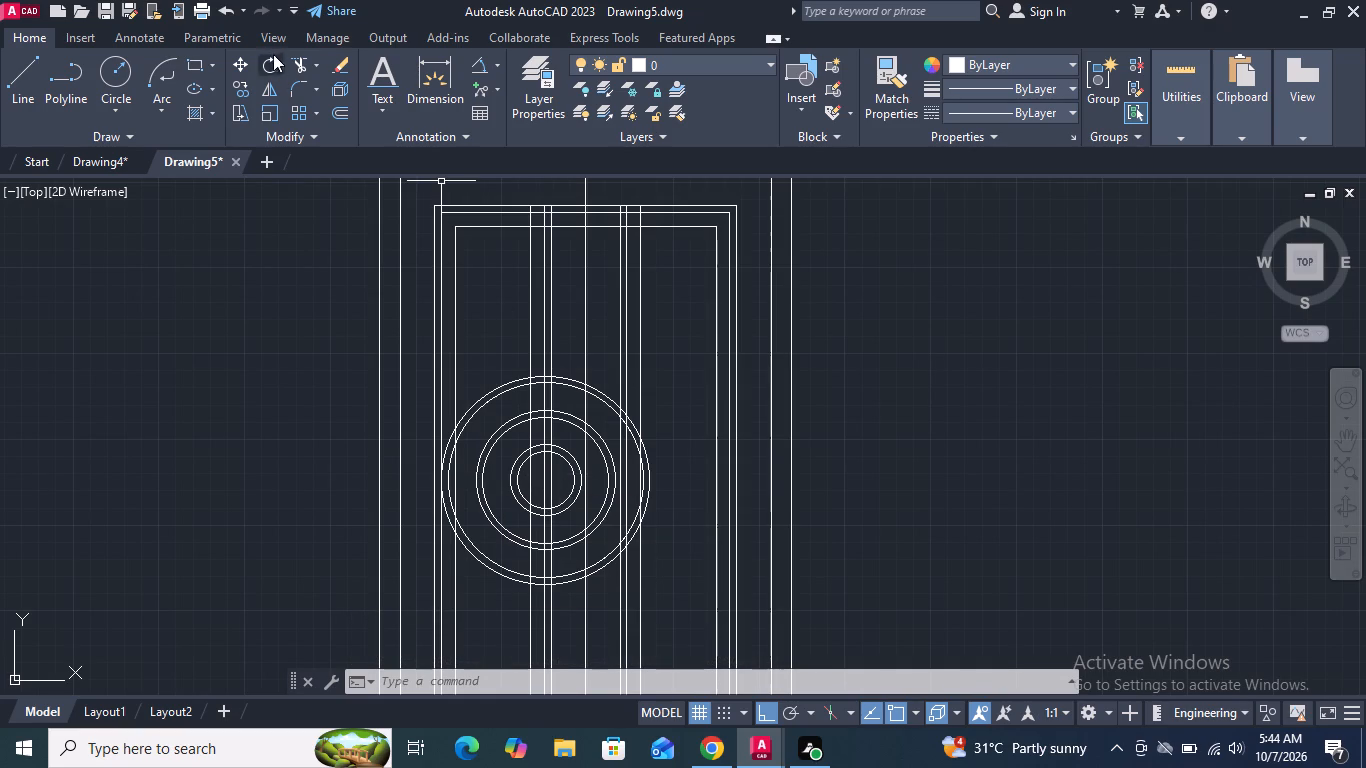
{"action": "left_click", "coordinate": [298, 58]}
{"action": "scroll", "coordinate": [658, 479], "scroll_direction": "up", "scroll_amount": 4}
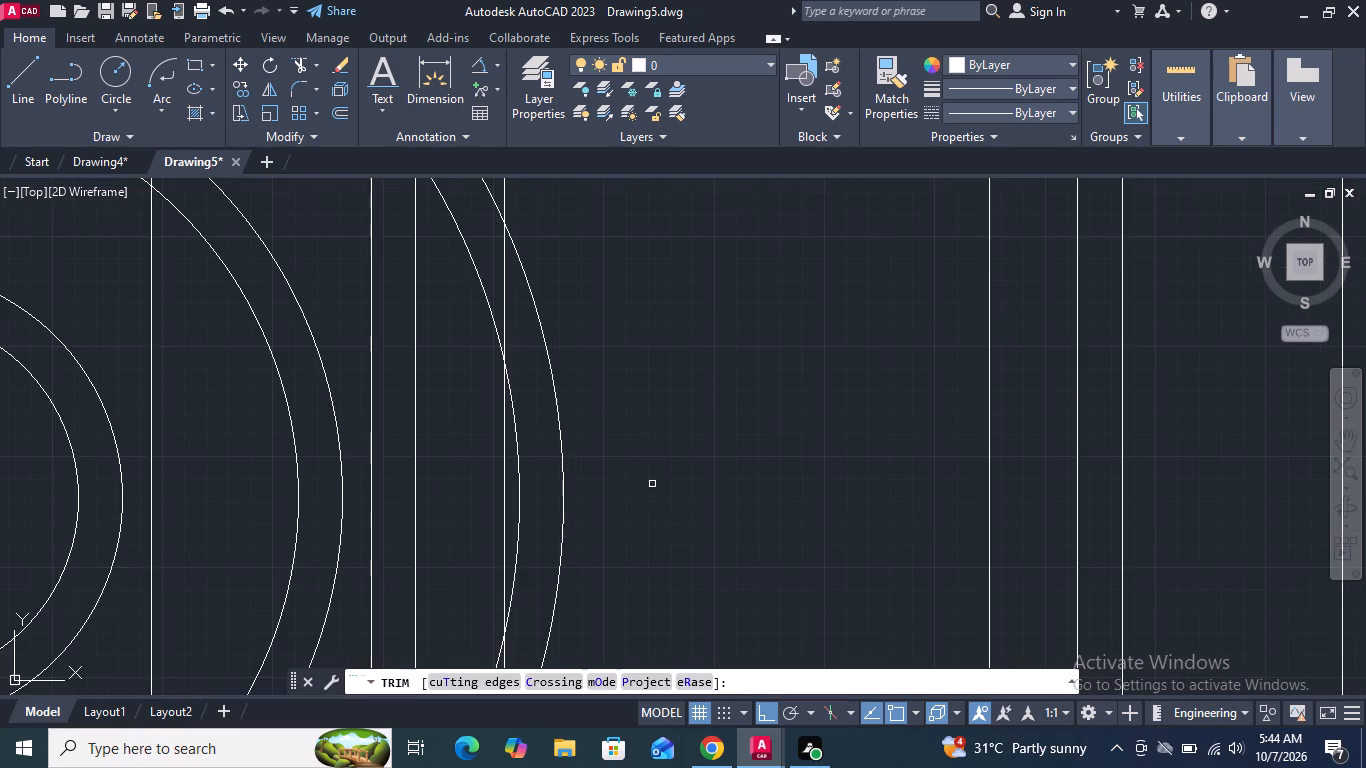
{"action": "scroll", "coordinate": [513, 477], "scroll_direction": "up", "scroll_amount": 3}
{"action": "left_click_drag", "start_coordinate": [513, 476], "coordinate": [783, 473]}
{"action": "scroll", "coordinate": [748, 493], "scroll_direction": "down", "scroll_amount": 4}
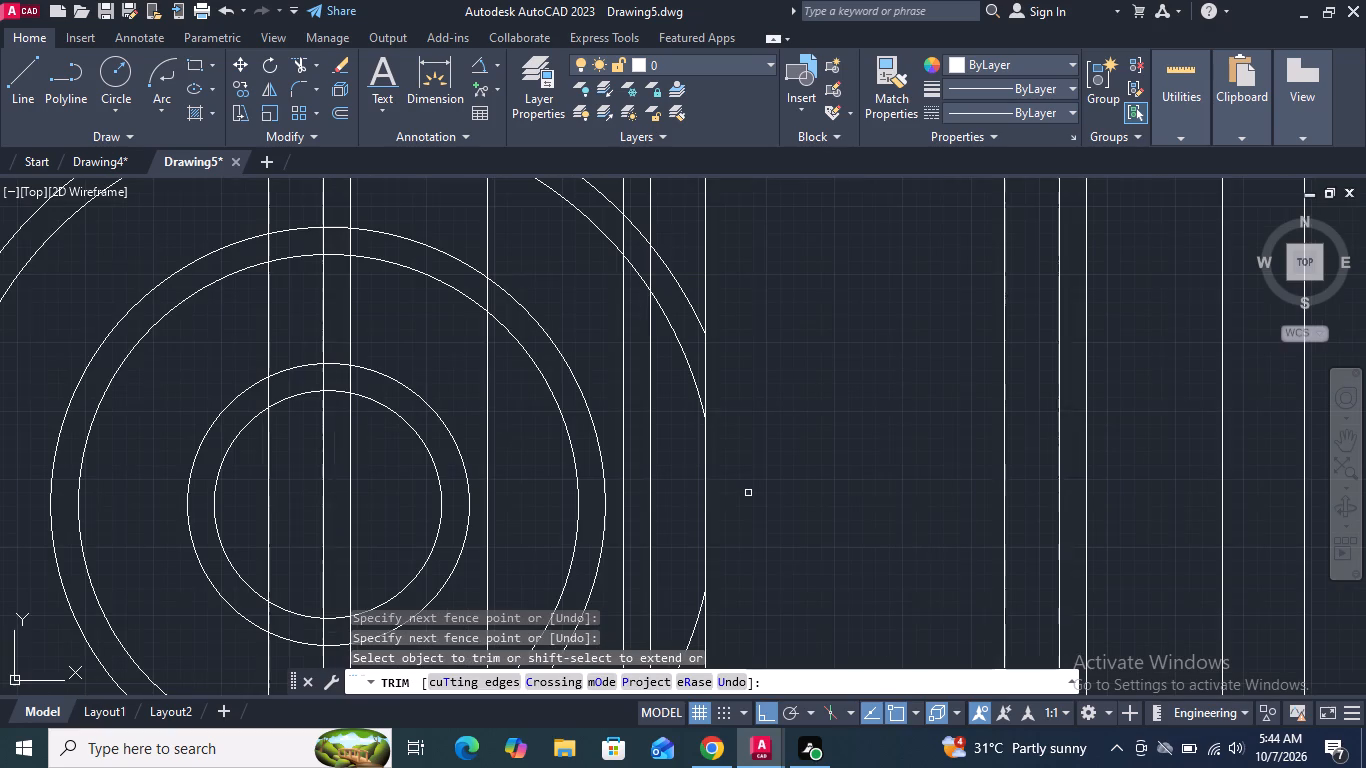
Trim the two outermost circles' arcs lying between the three lines of the right panel's left border.
{"action": "left_click_drag", "start_coordinate": [685, 276], "coordinate": [674, 351]}
{"action": "scroll", "coordinate": [680, 330], "scroll_direction": "down", "scroll_amount": 3}
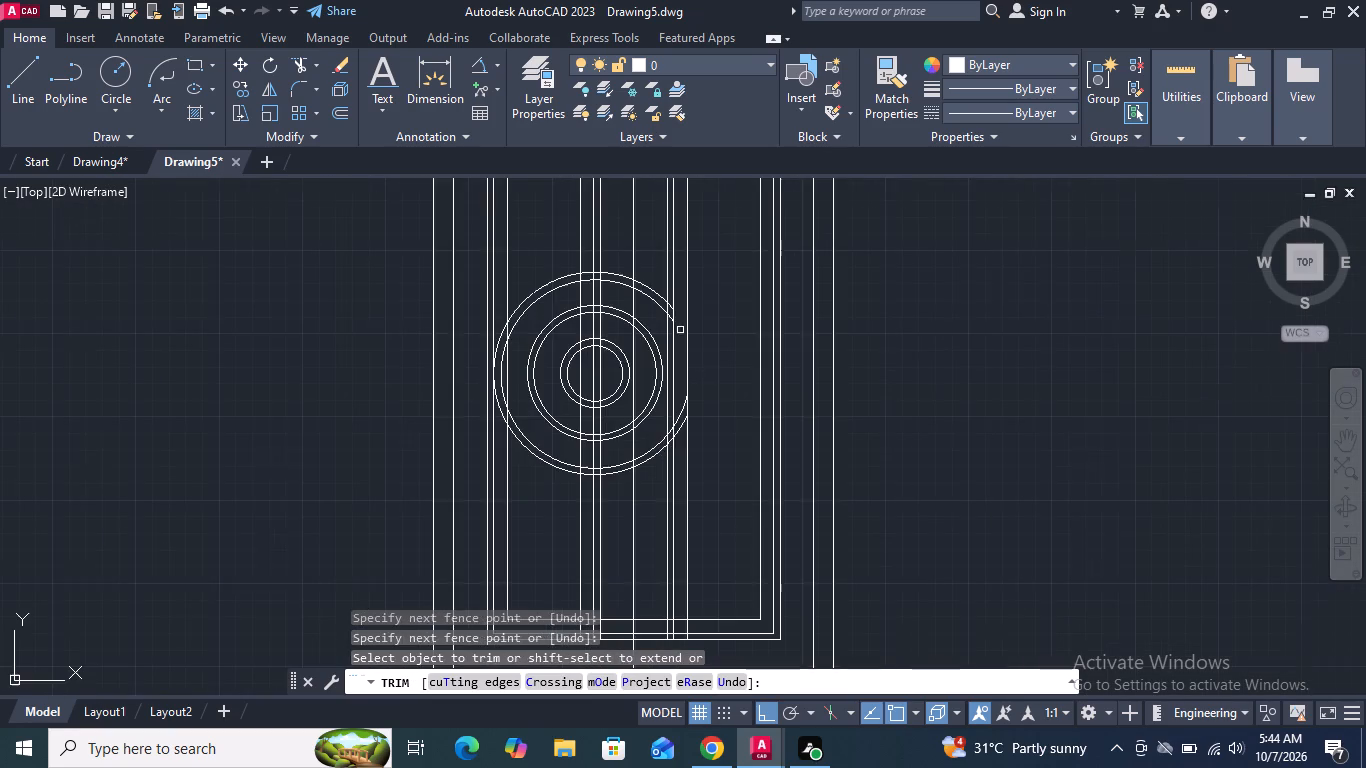
{"action": "scroll", "coordinate": [680, 456], "scroll_direction": "up", "scroll_amount": 3}
{"action": "left_click_drag", "start_coordinate": [653, 268], "coordinate": [667, 364]}
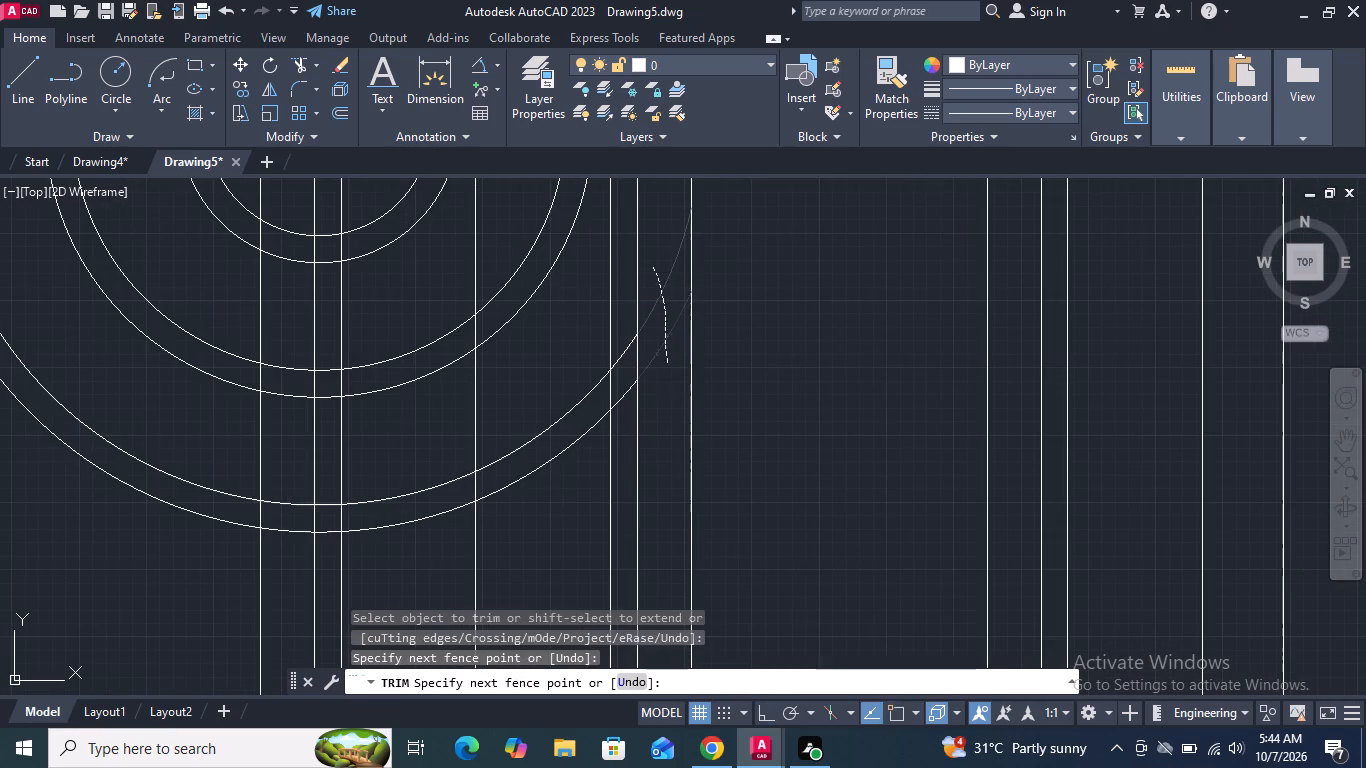
{"action": "scroll", "coordinate": [623, 374], "scroll_direction": "up", "scroll_amount": 3}
{"action": "left_click_drag", "start_coordinate": [598, 235], "coordinate": [618, 494]}
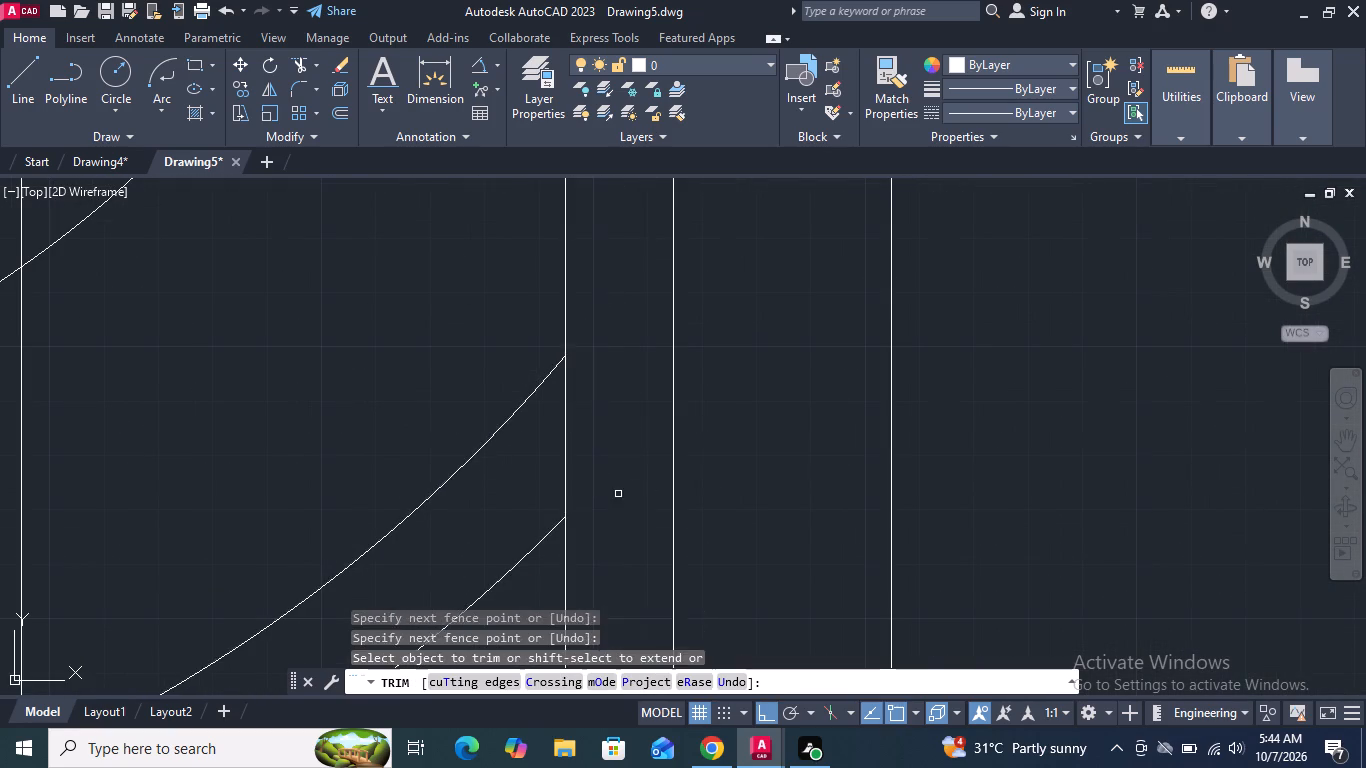
{"action": "scroll", "coordinate": [618, 494], "scroll_direction": "down", "scroll_amount": 8}
{"action": "scroll", "coordinate": [619, 466], "scroll_direction": "up", "scroll_amount": 4}
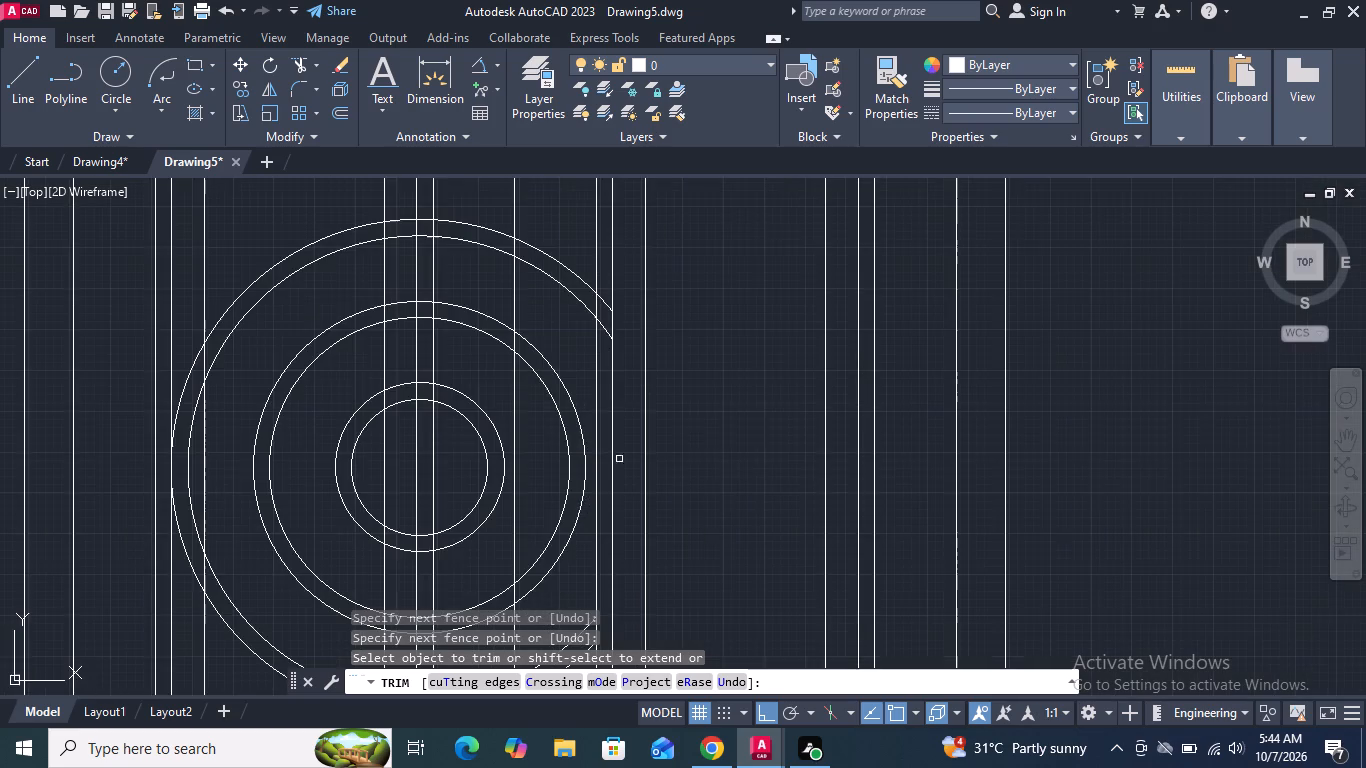
{"action": "scroll", "coordinate": [585, 307], "scroll_direction": "up", "scroll_amount": 5}
{"action": "left_click_drag", "start_coordinate": [682, 217], "coordinate": [686, 523]}
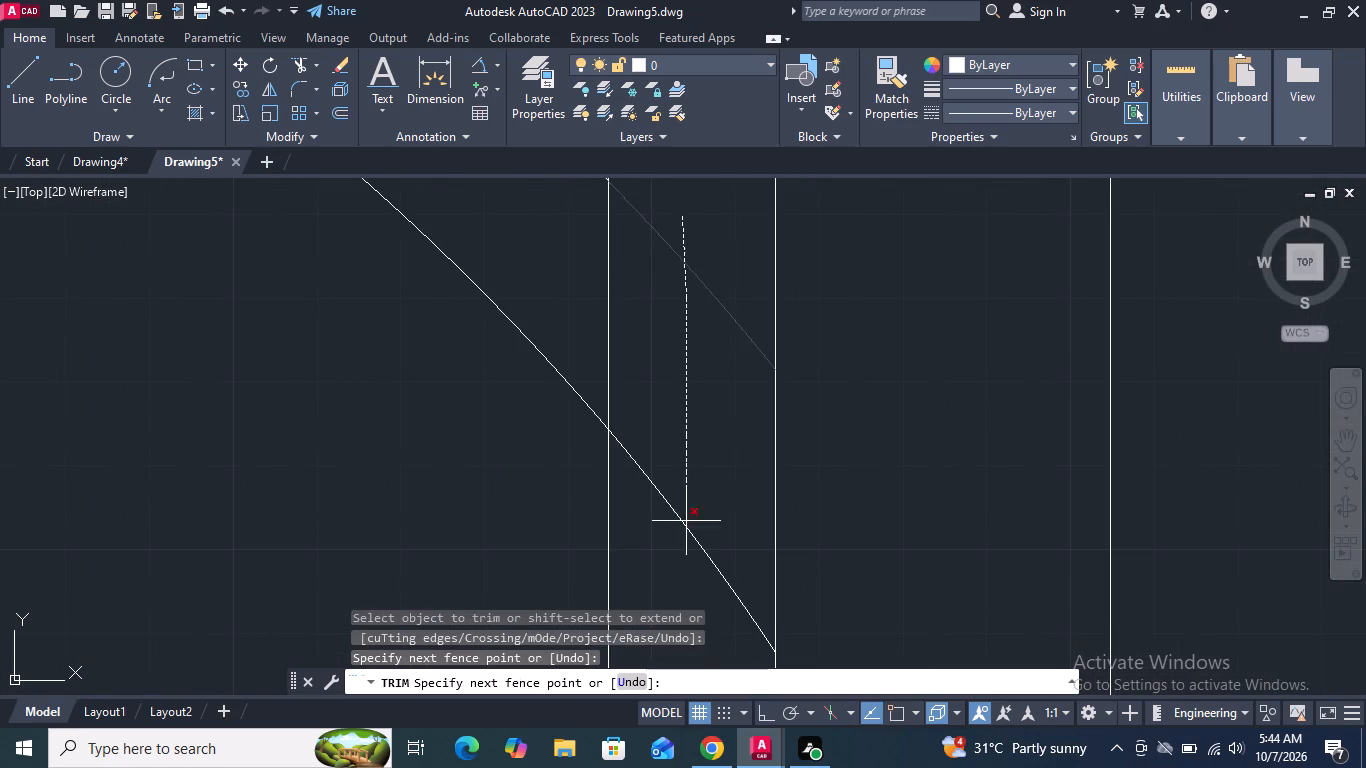
{"action": "left_click_drag", "start_coordinate": [686, 523], "coordinate": [686, 547]}
Trim the four outer circles back to the door's vertical centre line.
{"action": "scroll", "coordinate": [694, 498], "scroll_direction": "down", "scroll_amount": 4}
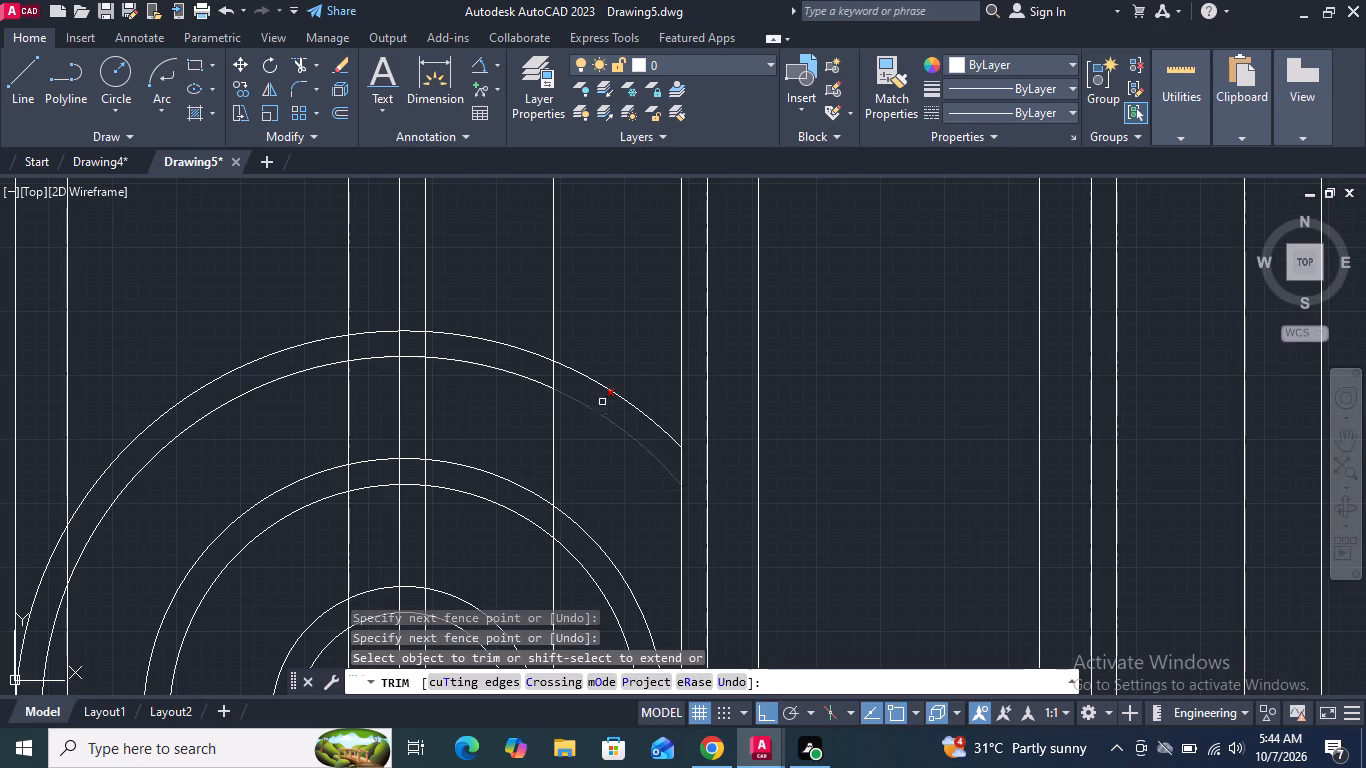
{"action": "scroll", "coordinate": [614, 329], "scroll_direction": "down", "scroll_amount": 3}
{"action": "middle_click_drag", "start_coordinate": [614, 325], "coordinate": [606, 269]}
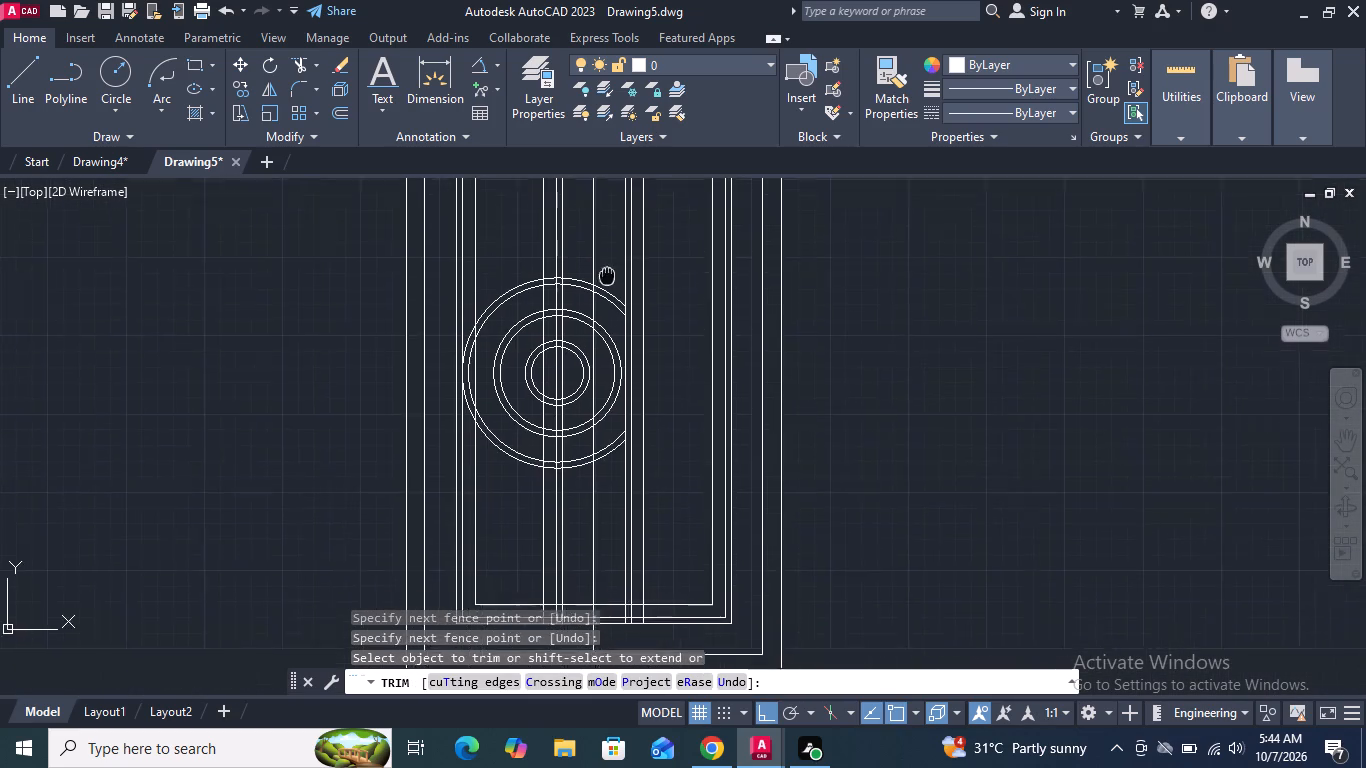
{"action": "middle_click_drag", "start_coordinate": [606, 269], "coordinate": [602, 247]}
{"action": "middle_click_drag", "start_coordinate": [602, 249], "coordinate": [602, 291]}
{"action": "left_click_drag", "start_coordinate": [602, 293], "coordinate": [600, 430]}
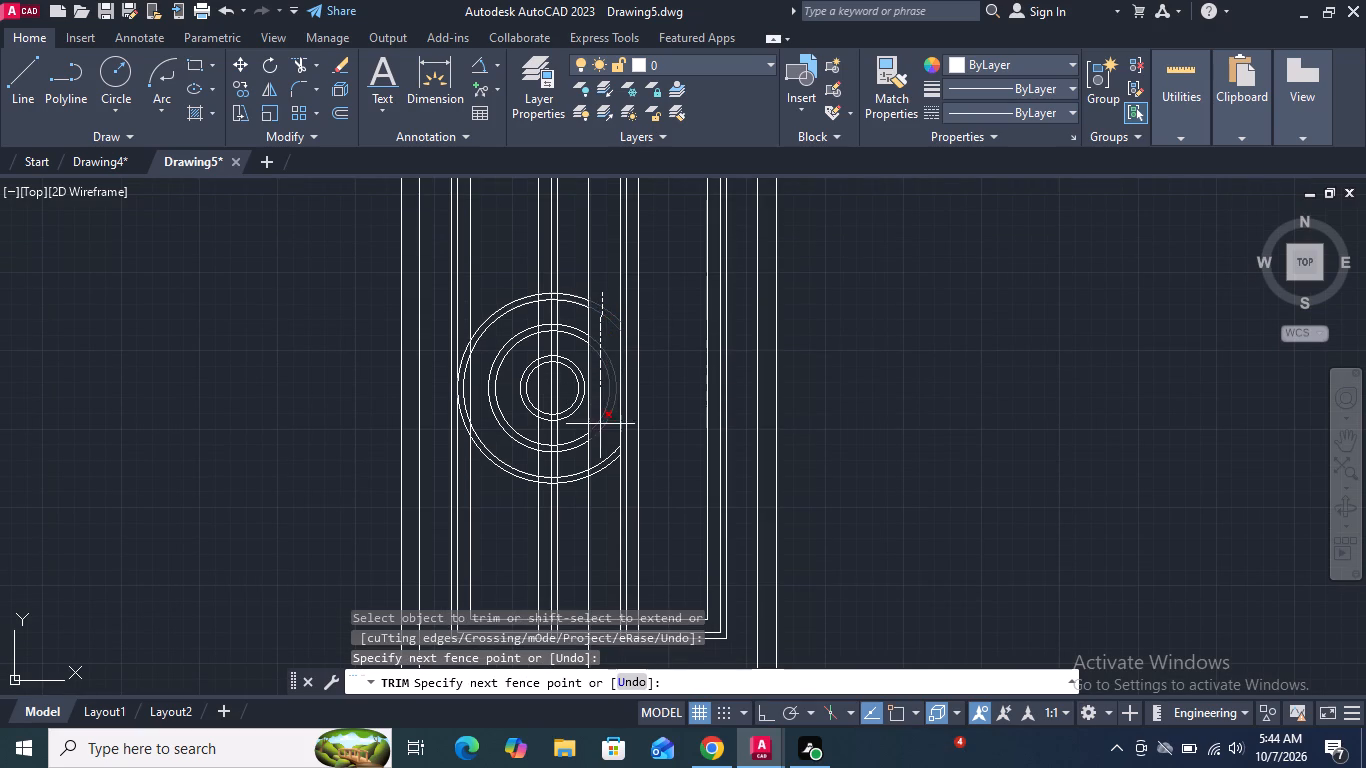
{"action": "left_click_drag", "start_coordinate": [600, 430], "coordinate": [606, 487]}
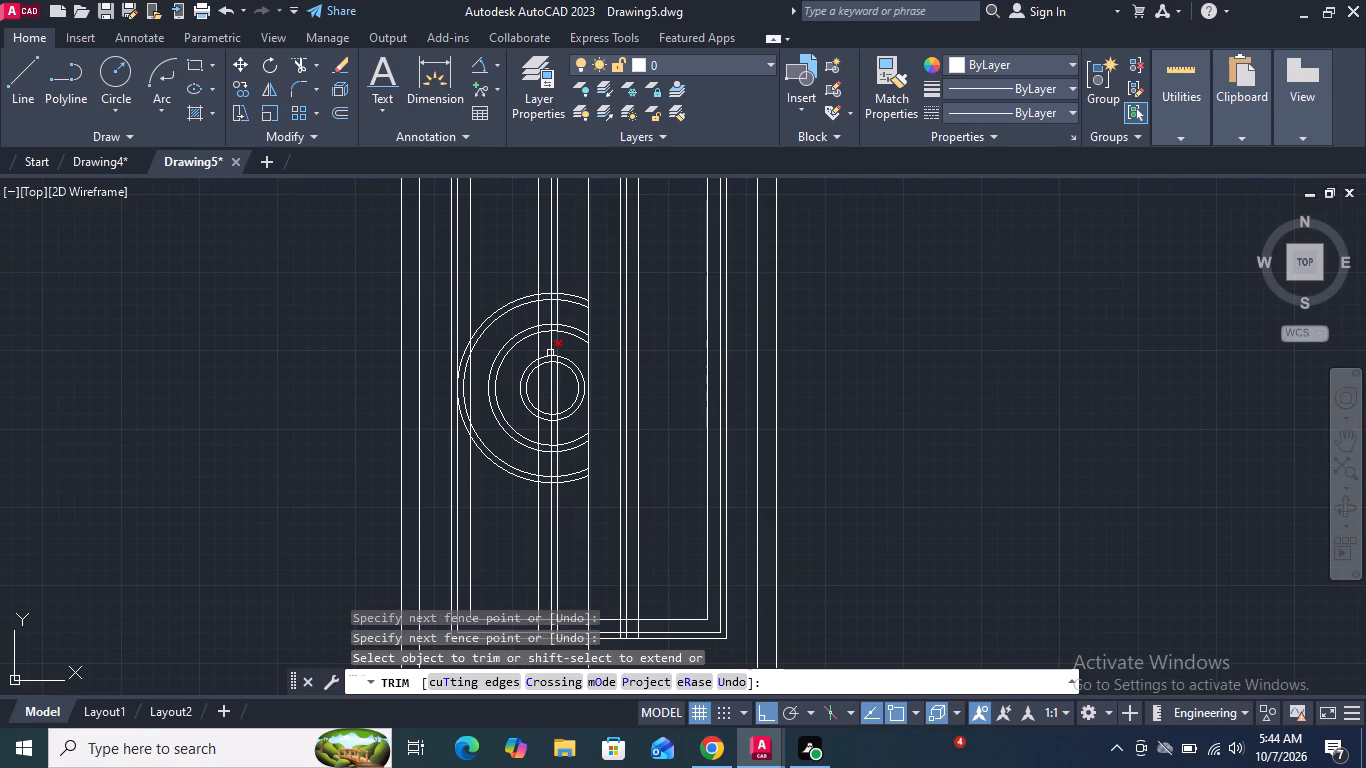
Trim all six circles back to the outermost line of the left panel's right border, leaving the ornament's left part.
{"action": "scroll", "coordinate": [571, 424], "scroll_direction": "down", "scroll_amount": 2}
{"action": "scroll", "coordinate": [571, 424], "scroll_direction": "up", "scroll_amount": 1}
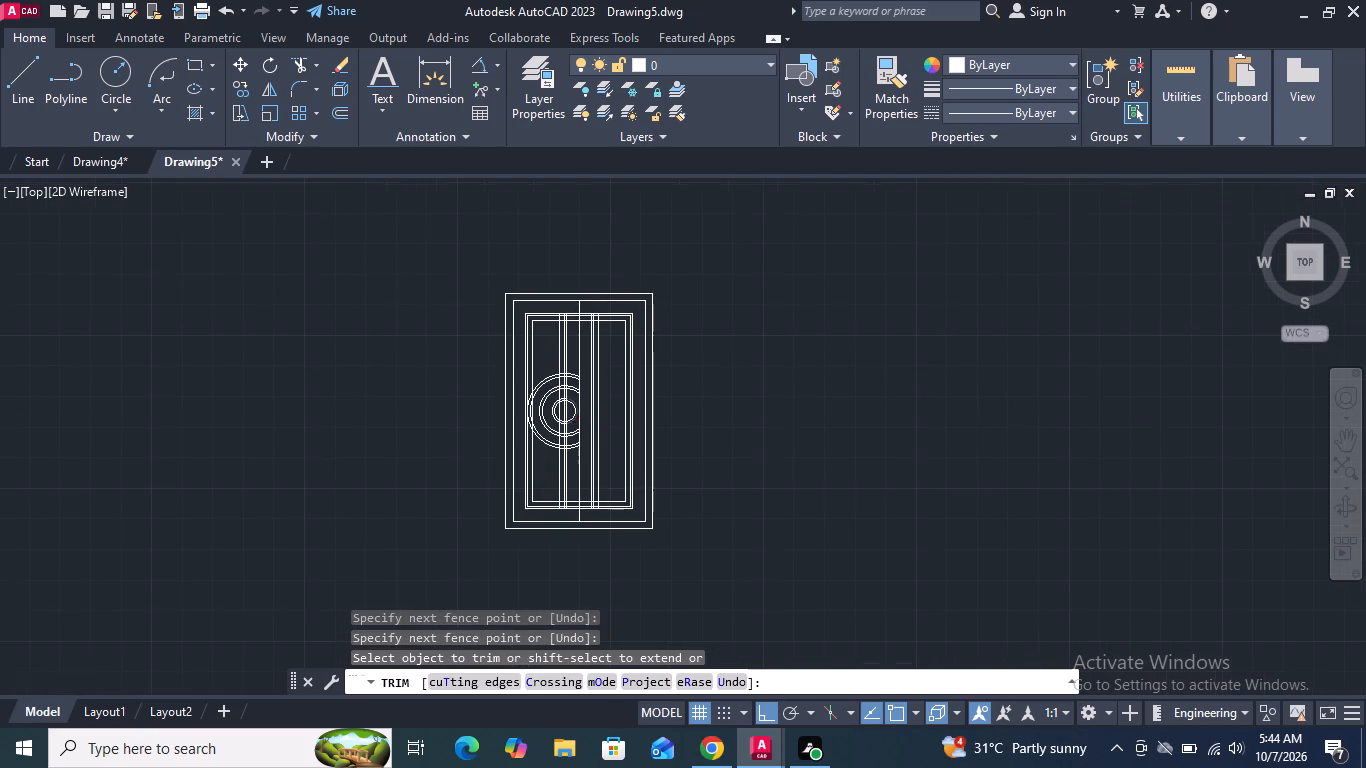
{"action": "scroll", "coordinate": [571, 424], "scroll_direction": "up", "scroll_amount": 1}
{"action": "left_click_drag", "start_coordinate": [569, 277], "coordinate": [577, 307]}
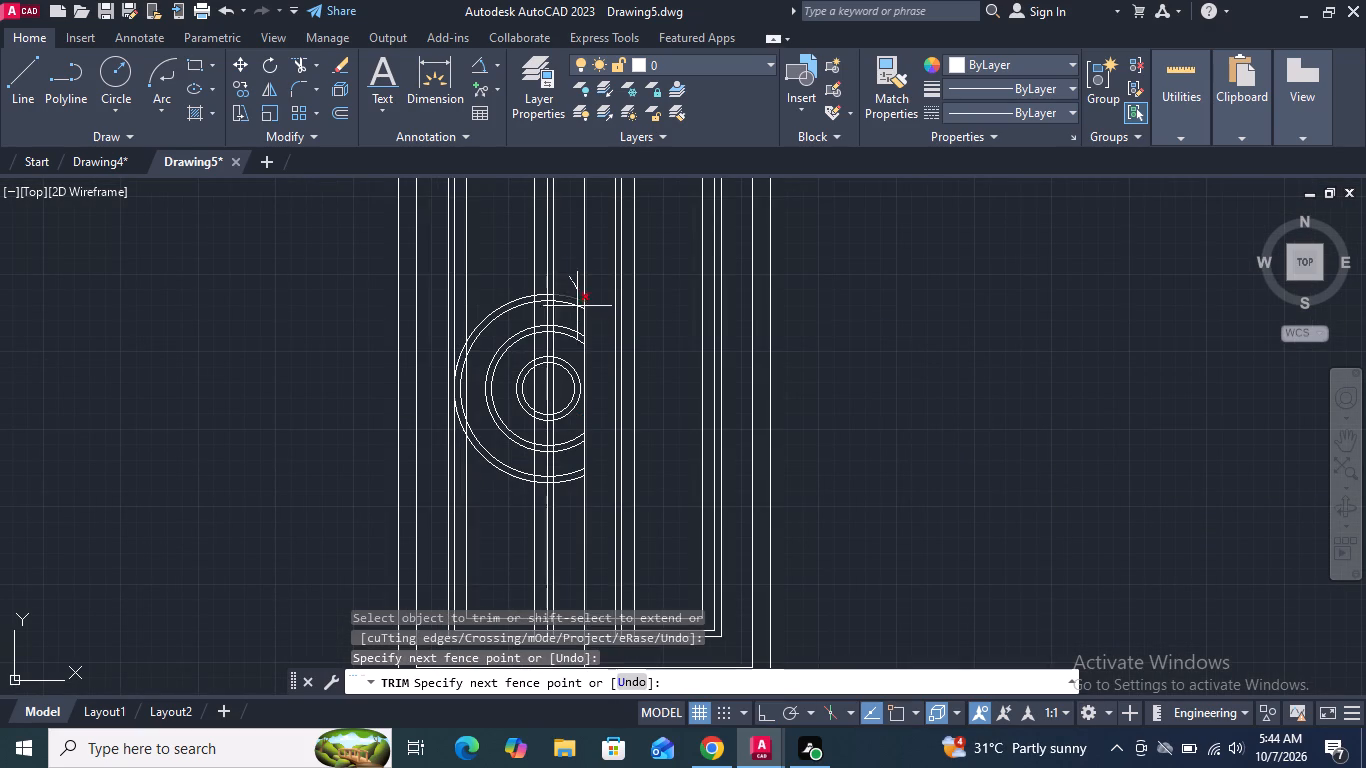
{"action": "left_click_drag", "start_coordinate": [577, 307], "coordinate": [570, 491]}
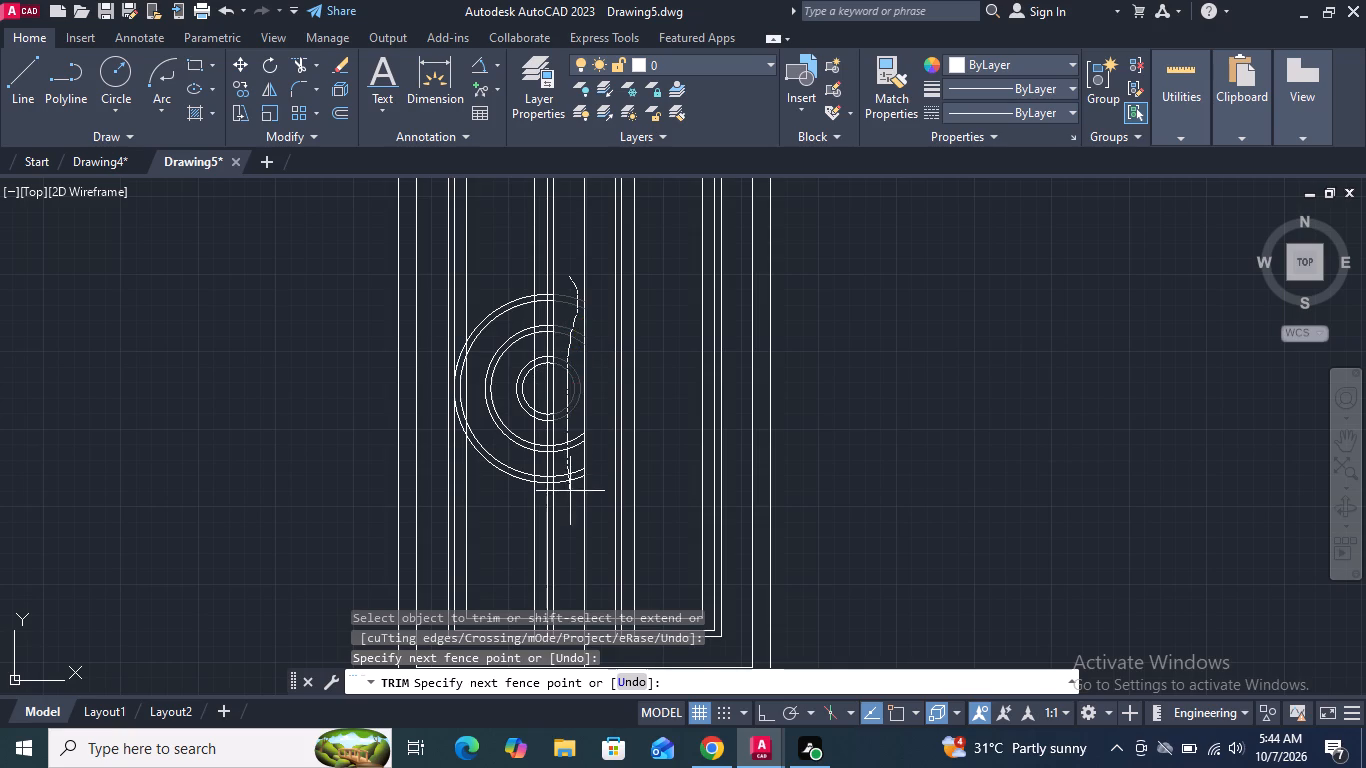
{"action": "left_click_drag", "start_coordinate": [570, 491], "coordinate": [577, 497]}
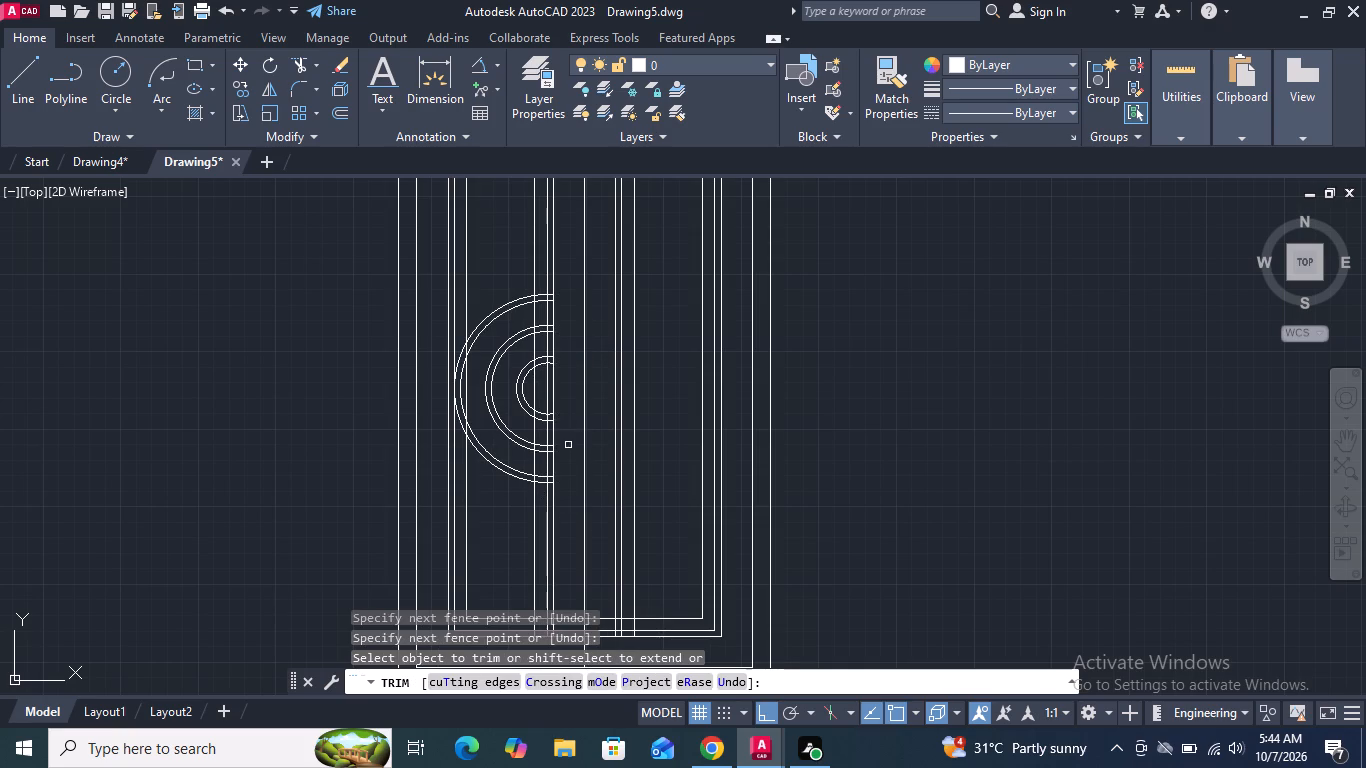
Trim the left panel's right border lines in the gaps between the inner and middle ring pairs, above and below the centre.
{"action": "scroll", "coordinate": [525, 372], "scroll_direction": "up", "scroll_amount": 3}
{"action": "left_click_drag", "start_coordinate": [505, 295], "coordinate": [647, 288]}
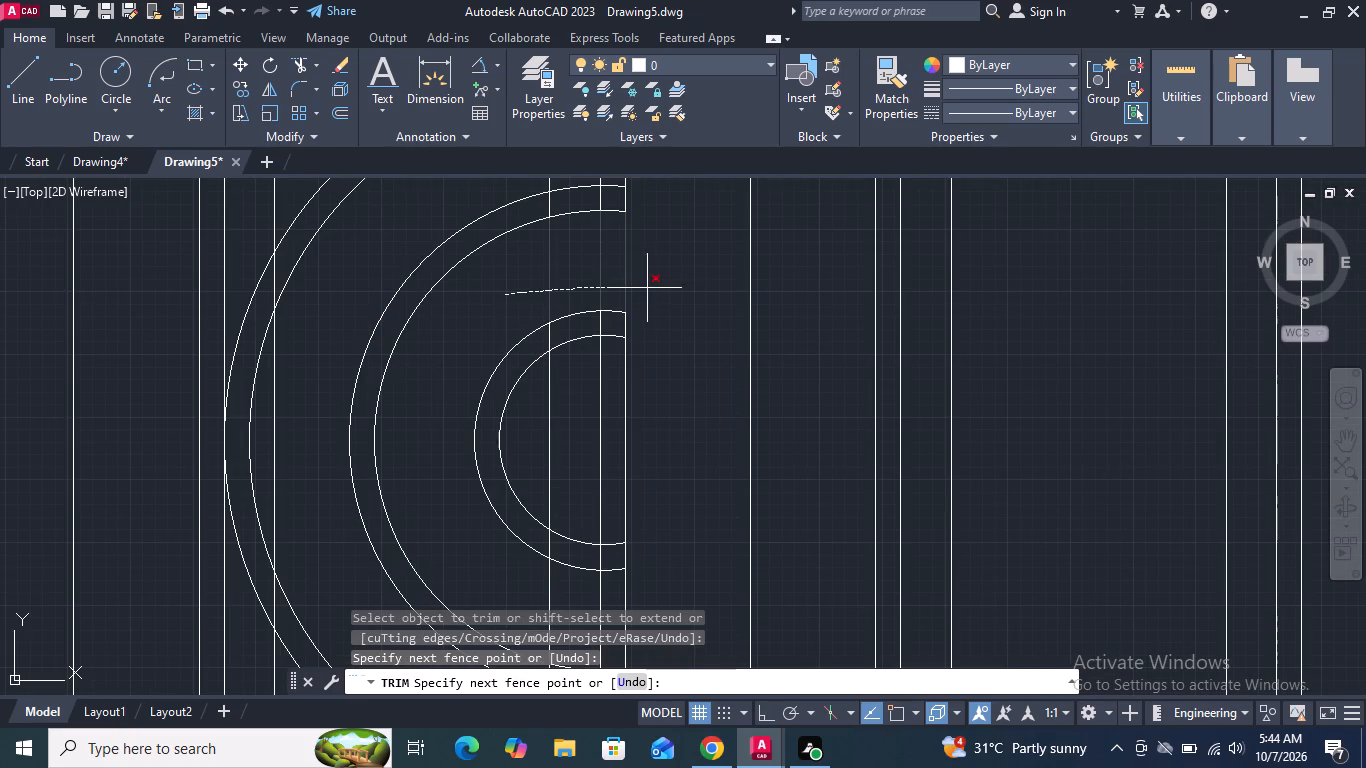
{"action": "left_click_drag", "start_coordinate": [647, 288], "coordinate": [648, 288]}
{"action": "left_click_drag", "start_coordinate": [526, 585], "coordinate": [648, 601]}
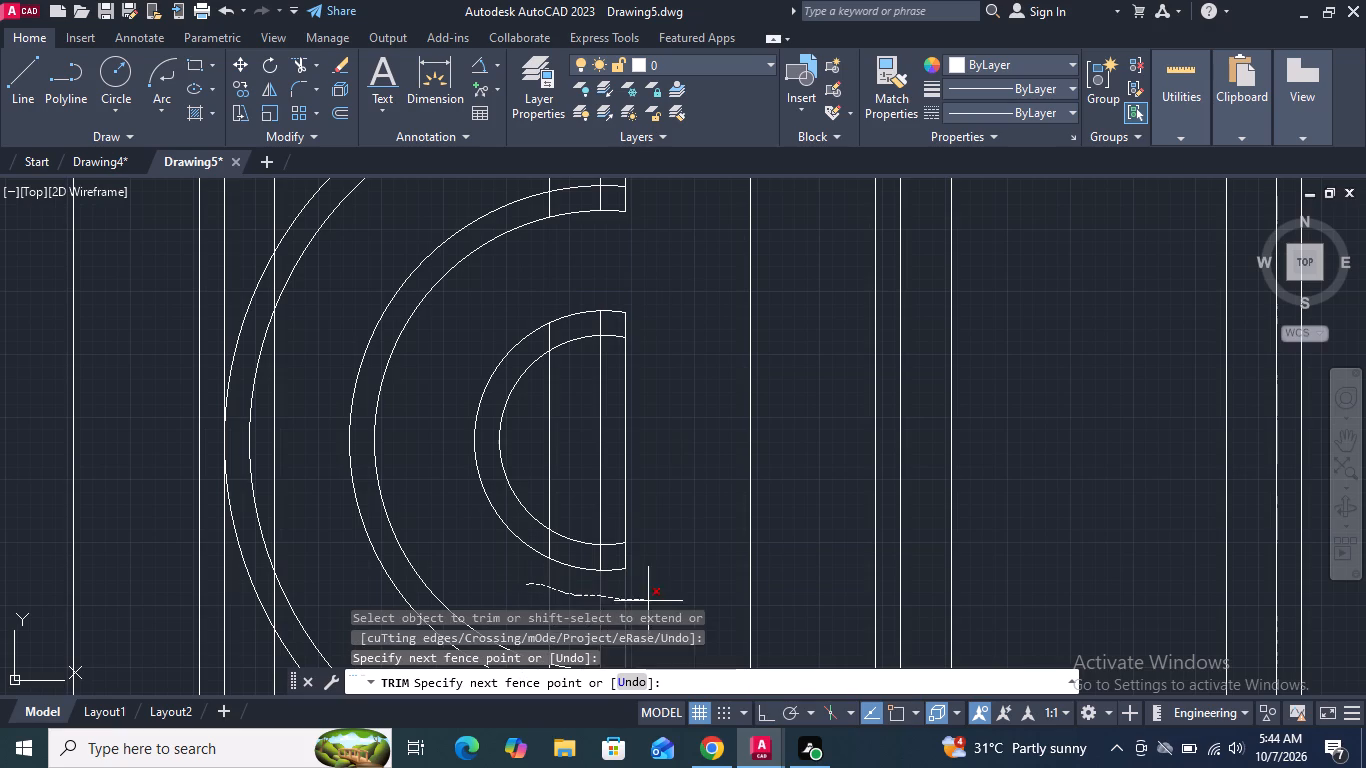
{"action": "left_click_drag", "start_coordinate": [648, 601], "coordinate": [650, 599]}
{"action": "scroll", "coordinate": [659, 468], "scroll_direction": "down", "scroll_amount": 2}
{"action": "middle_click_drag", "start_coordinate": [661, 463], "coordinate": [657, 448]}
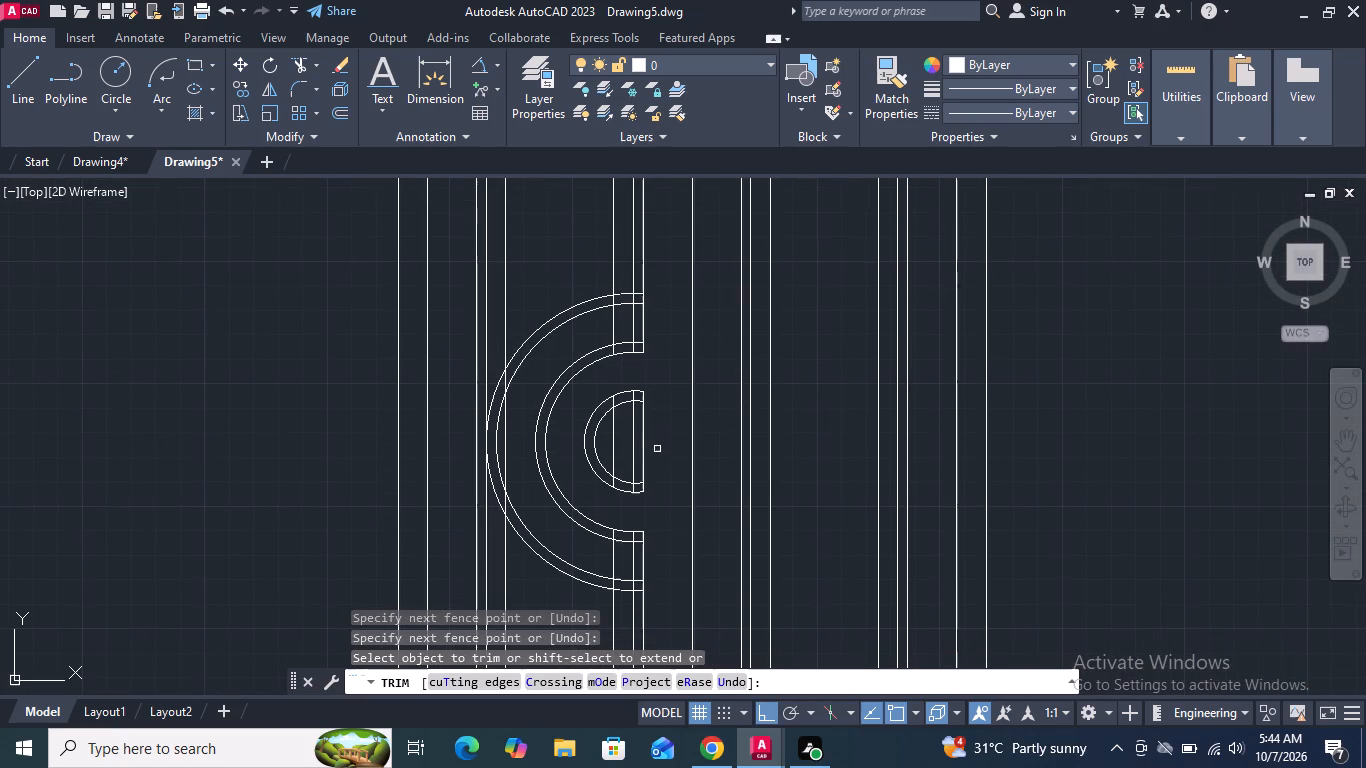
Trim the left panel's right border lines in the gaps between the middle and outer ring pairs, above and below the centre.
{"action": "scroll", "coordinate": [621, 328], "scroll_direction": "up", "scroll_amount": 2}
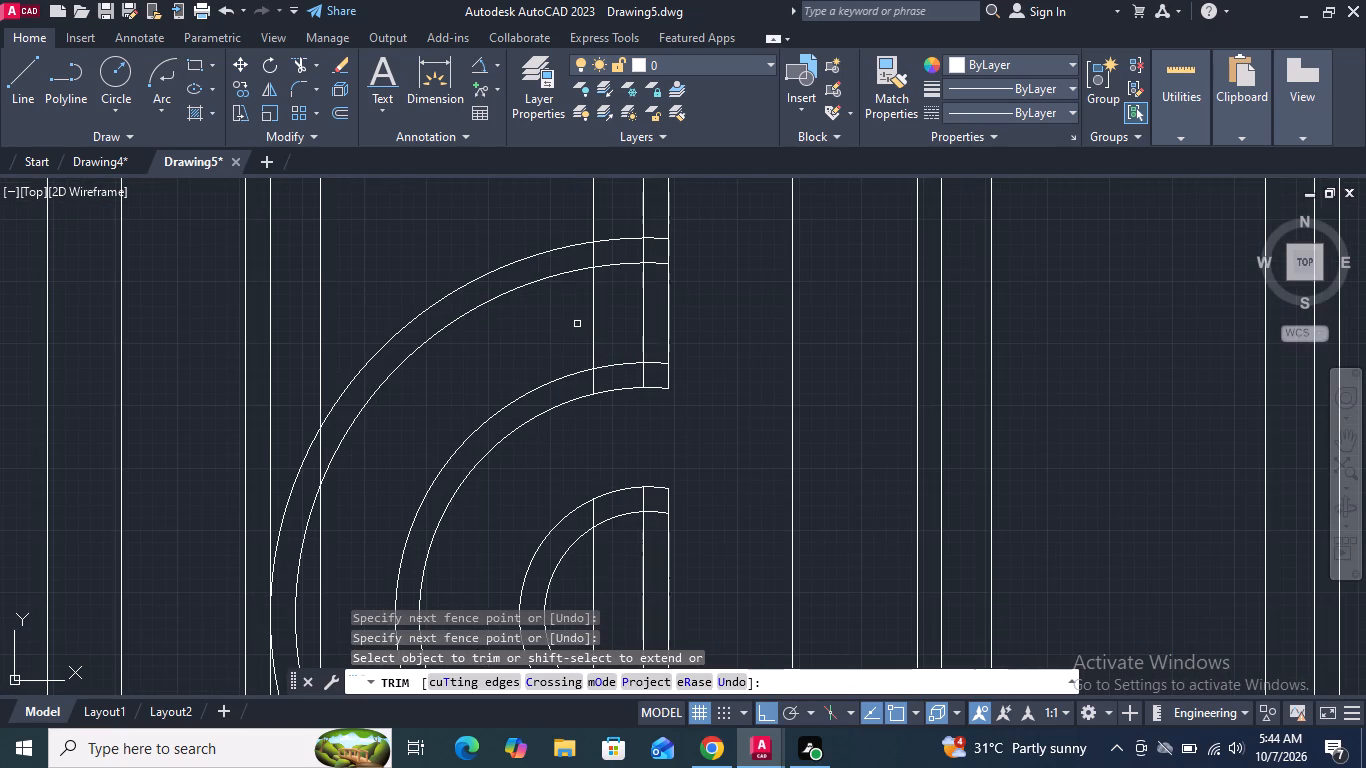
{"action": "left_click_drag", "start_coordinate": [576, 324], "coordinate": [694, 314]}
{"action": "scroll", "coordinate": [694, 314], "scroll_direction": "down", "scroll_amount": 3}
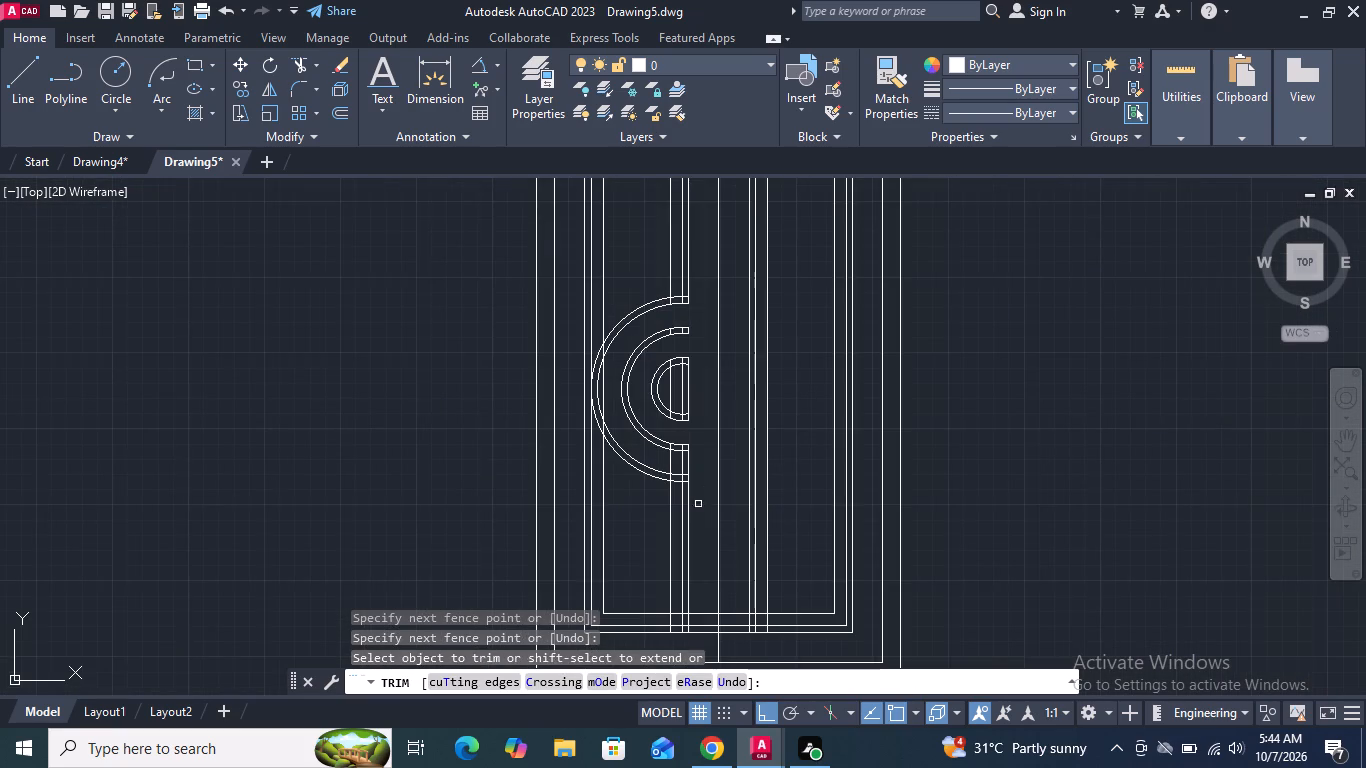
{"action": "scroll", "coordinate": [696, 488], "scroll_direction": "up", "scroll_amount": 2}
{"action": "left_click_drag", "start_coordinate": [599, 426], "coordinate": [709, 445]}
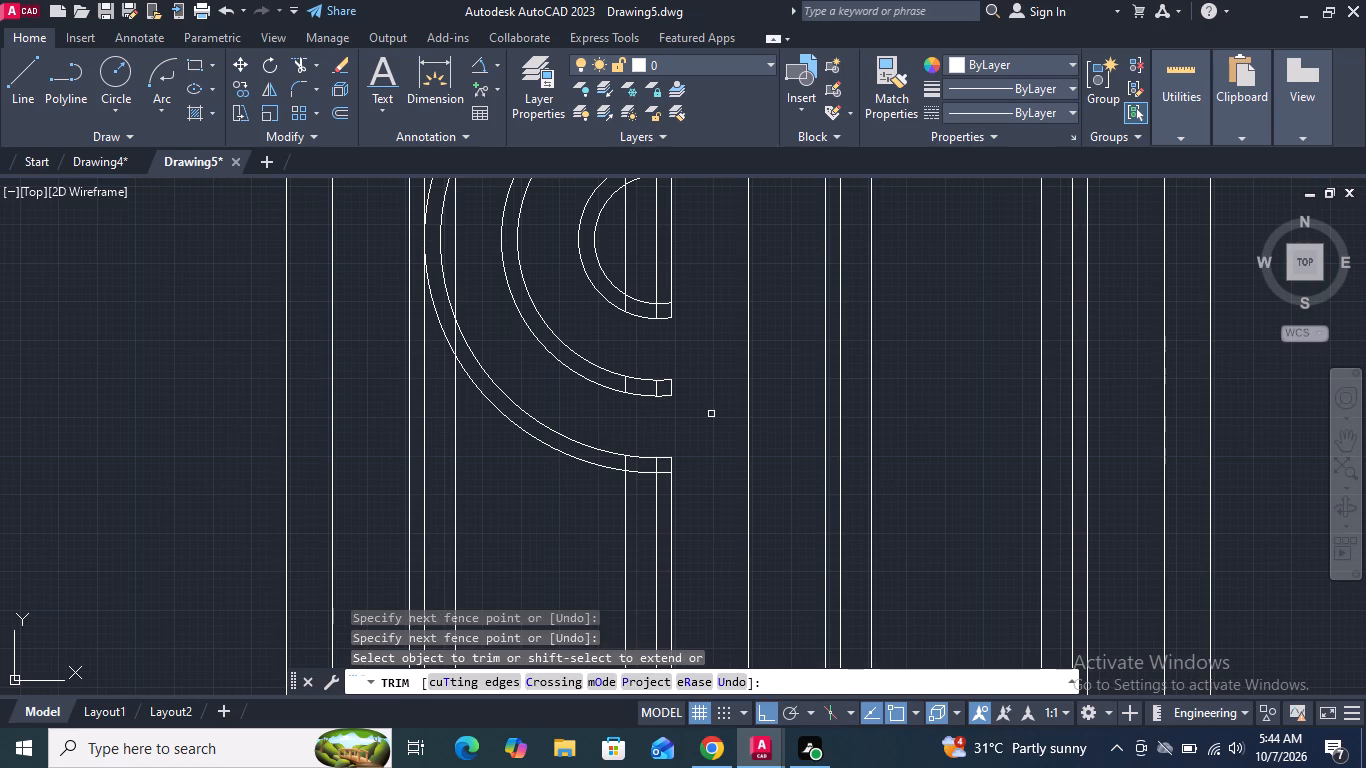
Trim the two inner lines of the left panel's right border inside the middle ring band, at its lower and upper ends.
{"action": "scroll", "coordinate": [606, 374], "scroll_direction": "up", "scroll_amount": 4}
{"action": "scroll", "coordinate": [721, 442], "scroll_direction": "up", "scroll_amount": 1}
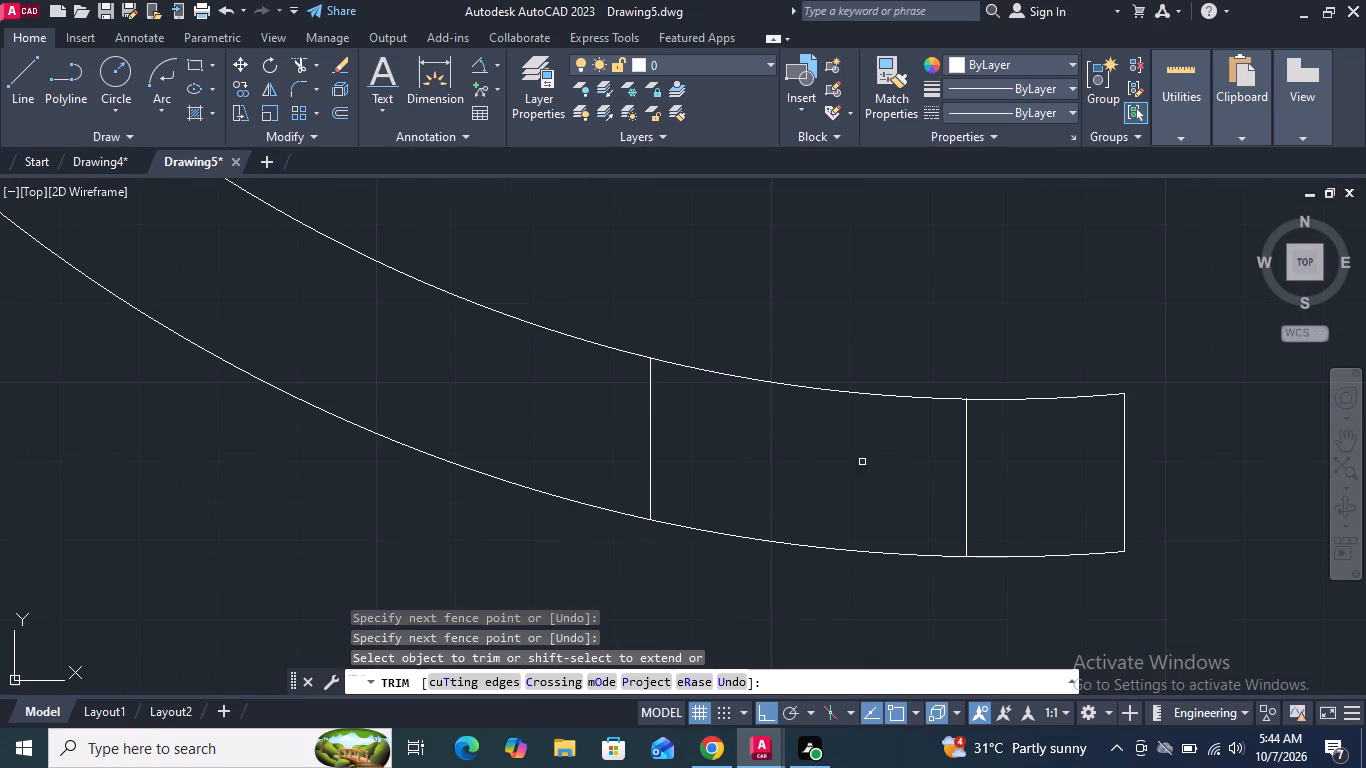
{"action": "left_click_drag", "start_coordinate": [998, 473], "coordinate": [604, 467]}
{"action": "scroll", "coordinate": [618, 477], "scroll_direction": "down", "scroll_amount": 5}
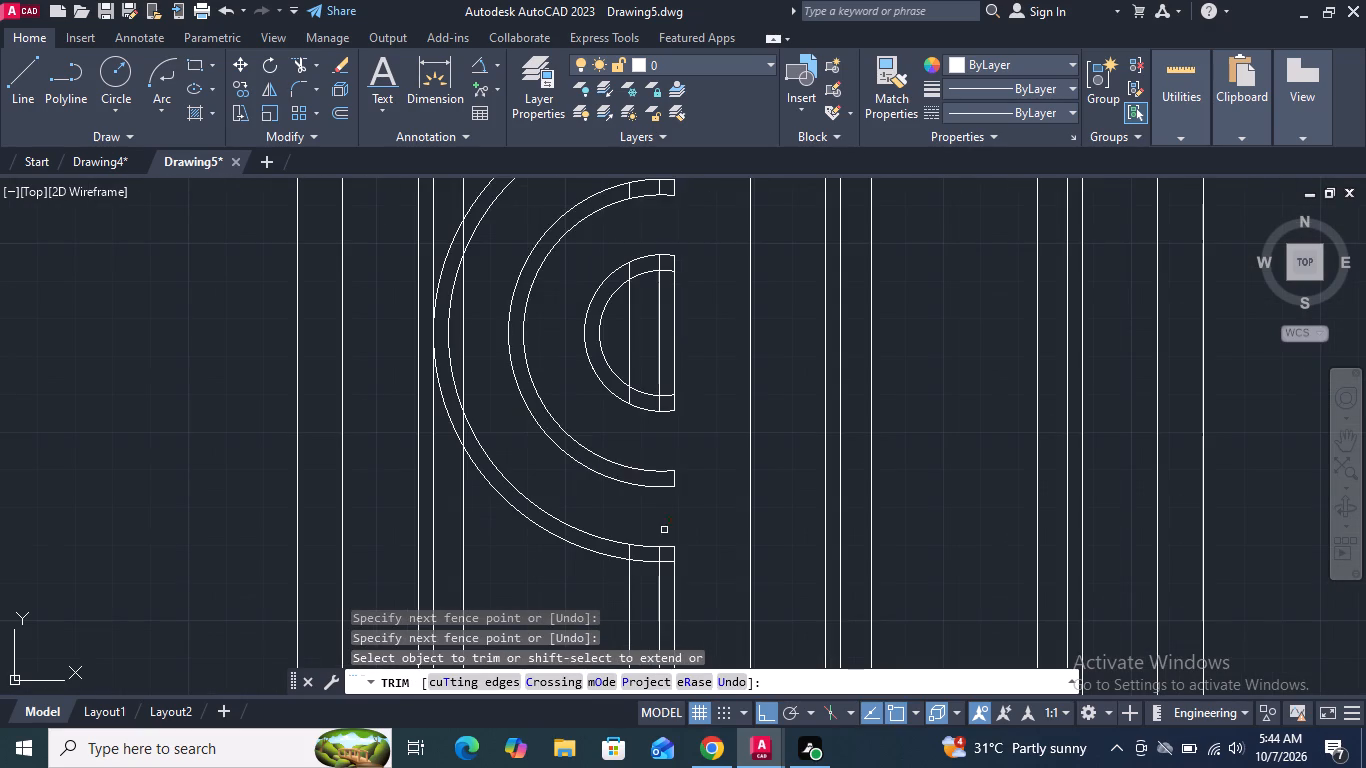
{"action": "middle_click_drag", "start_coordinate": [702, 347], "coordinate": [676, 552]}
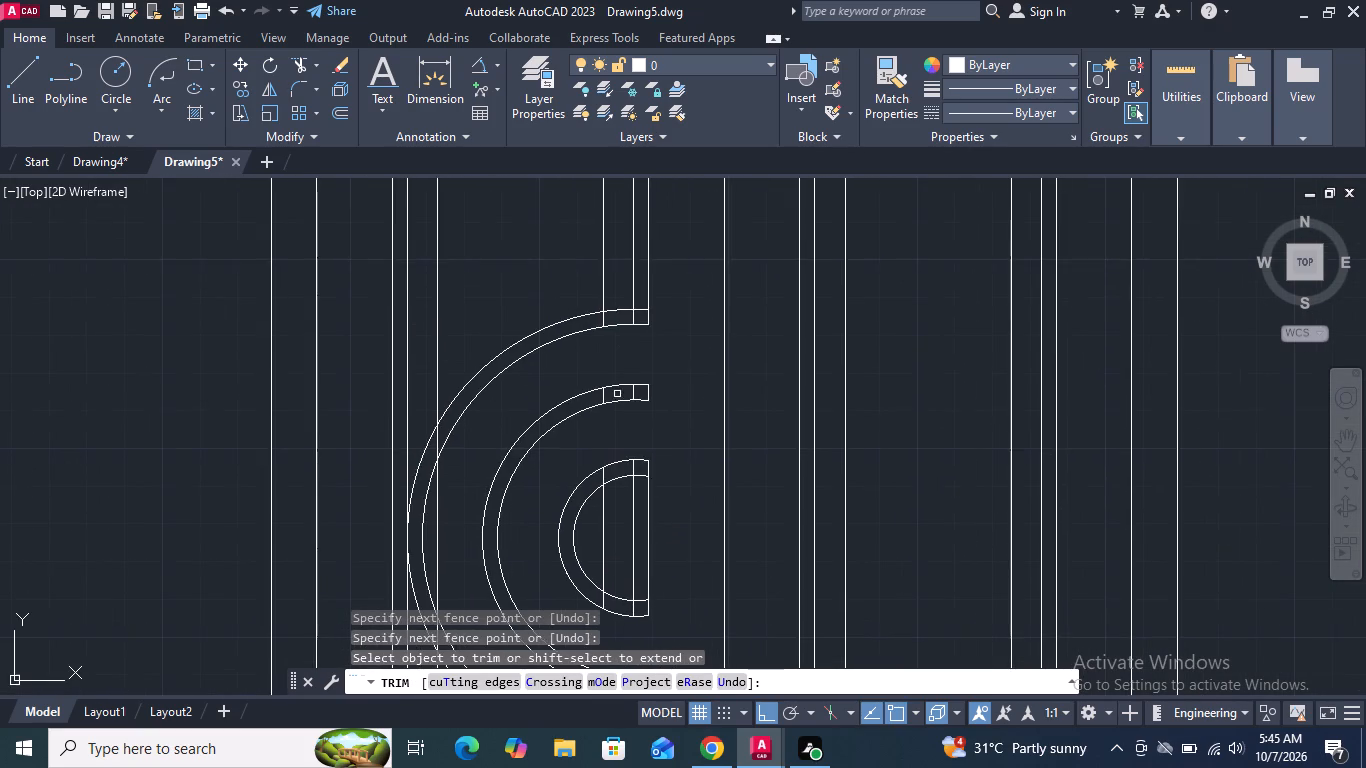
{"action": "scroll", "coordinate": [617, 394], "scroll_direction": "up", "scroll_amount": 4}
{"action": "left_click_drag", "start_coordinate": [737, 383], "coordinate": [506, 408]}
{"action": "scroll", "coordinate": [506, 408], "scroll_direction": "down", "scroll_amount": 4}
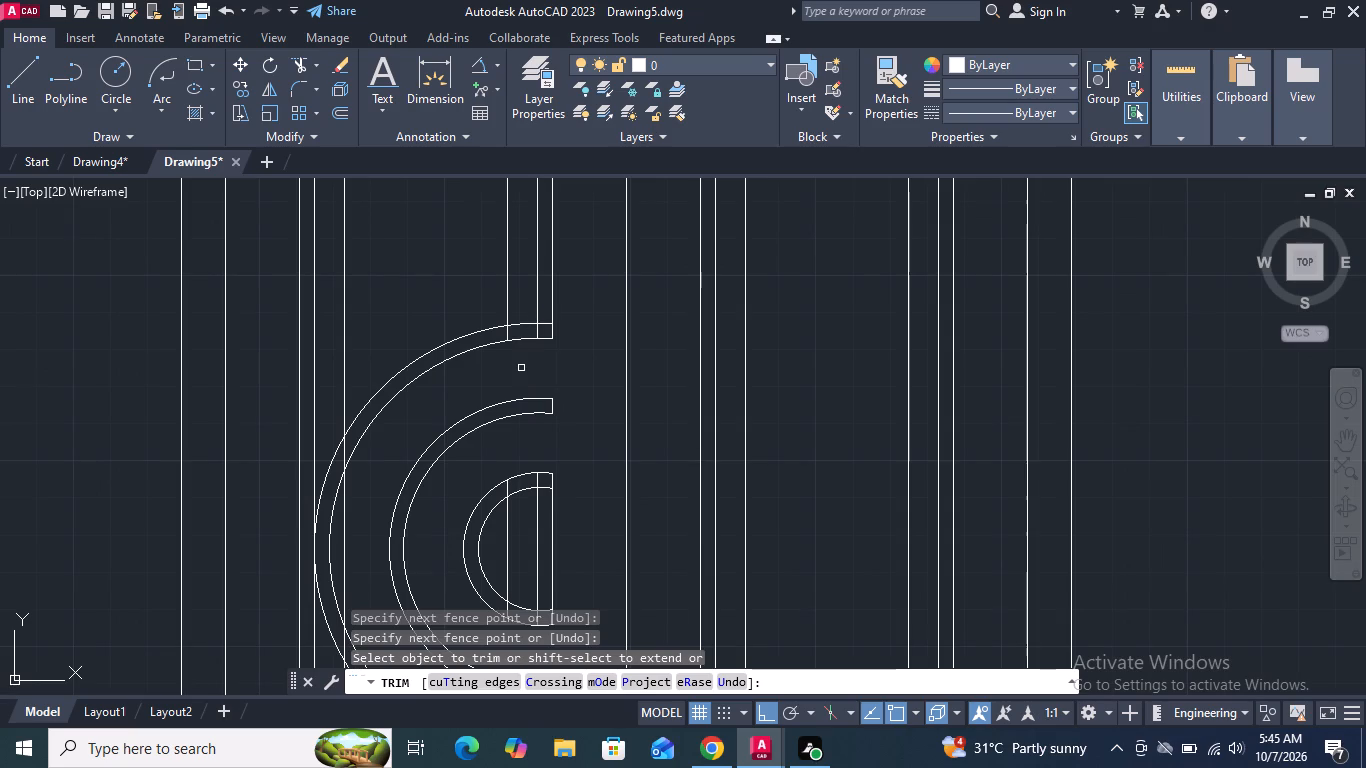
Trim the two inner lines of the left panel's right border inside the outer ring band, at its upper and lower ends.
{"action": "scroll", "coordinate": [532, 304], "scroll_direction": "up", "scroll_amount": 1}
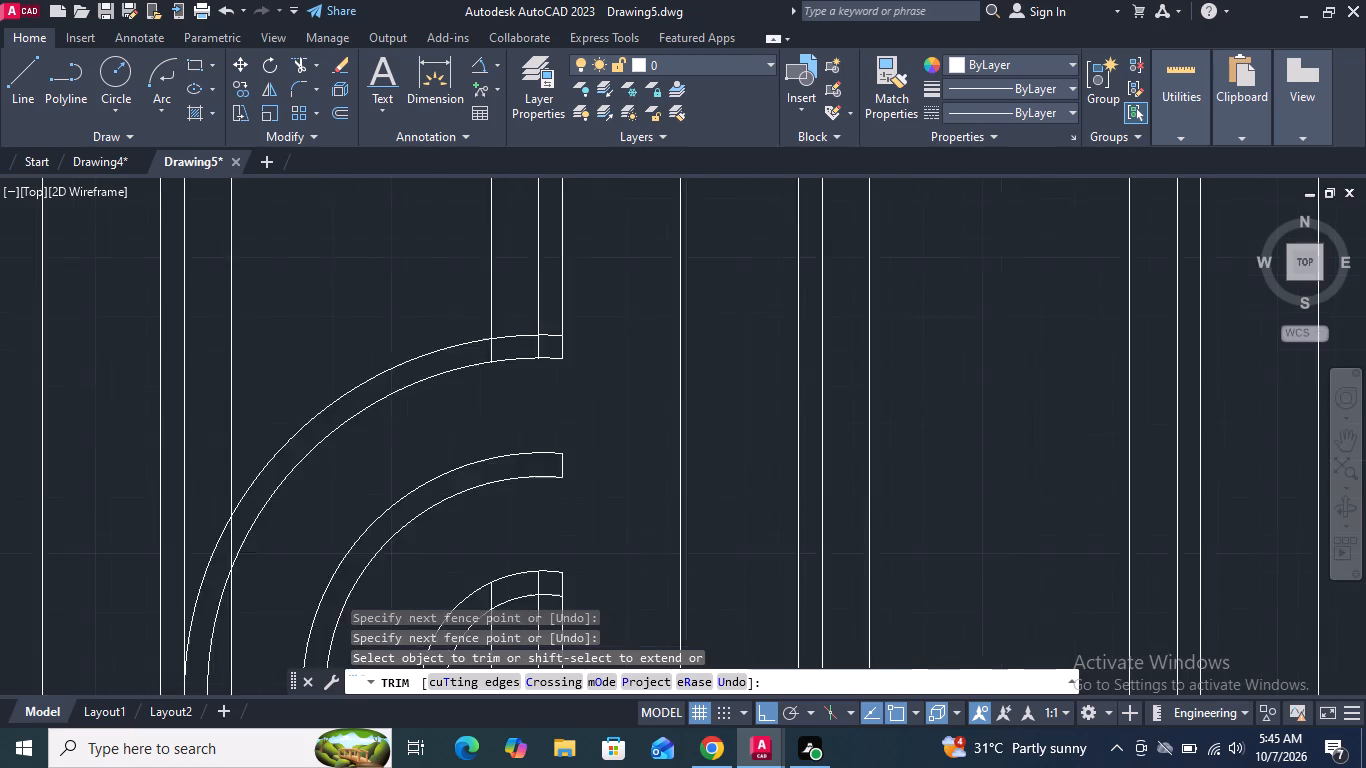
{"action": "scroll", "coordinate": [532, 304], "scroll_direction": "up", "scroll_amount": 2}
{"action": "left_click_drag", "start_coordinate": [578, 419], "coordinate": [415, 413]}
{"action": "scroll", "coordinate": [754, 302], "scroll_direction": "down", "scroll_amount": 2}
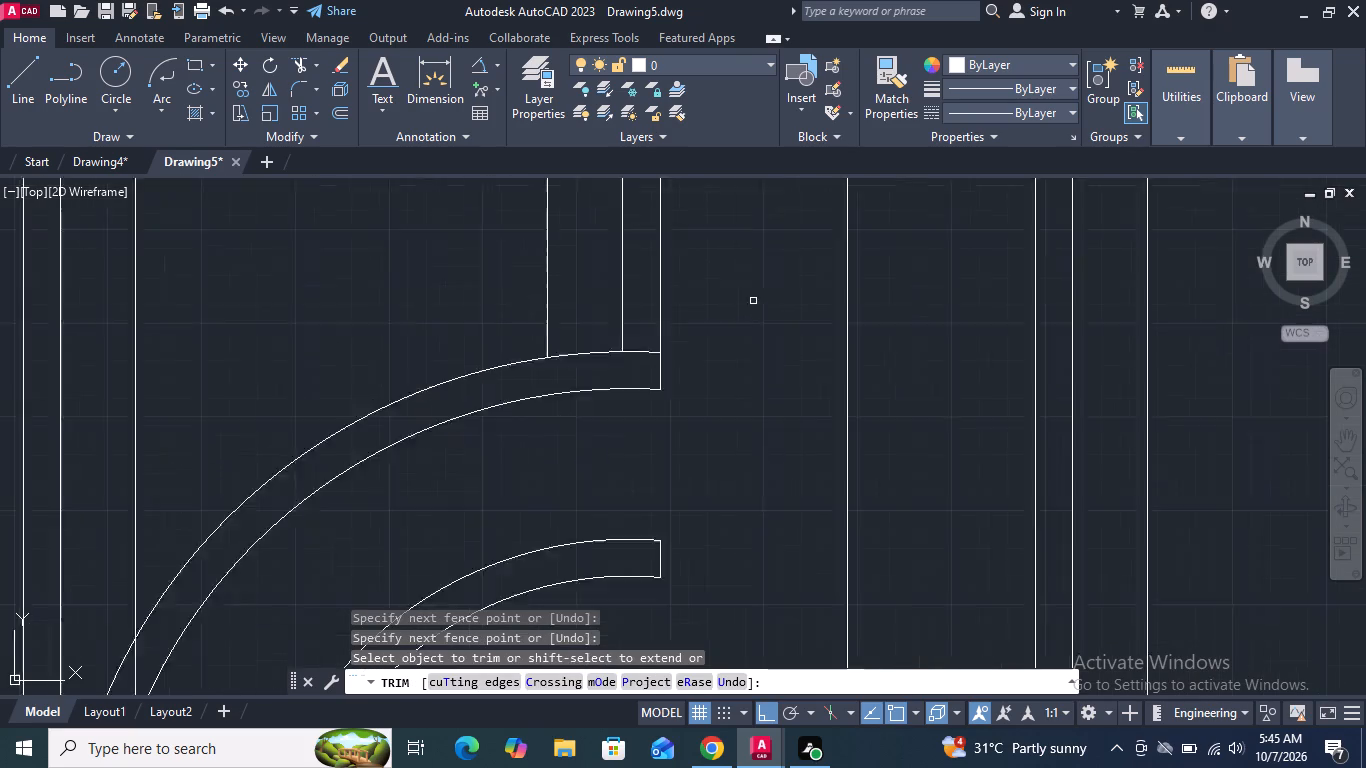
{"action": "scroll", "coordinate": [753, 301], "scroll_direction": "down", "scroll_amount": 2}
{"action": "scroll", "coordinate": [734, 609], "scroll_direction": "up", "scroll_amount": 3}
{"action": "scroll", "coordinate": [669, 545], "scroll_direction": "up", "scroll_amount": 2}
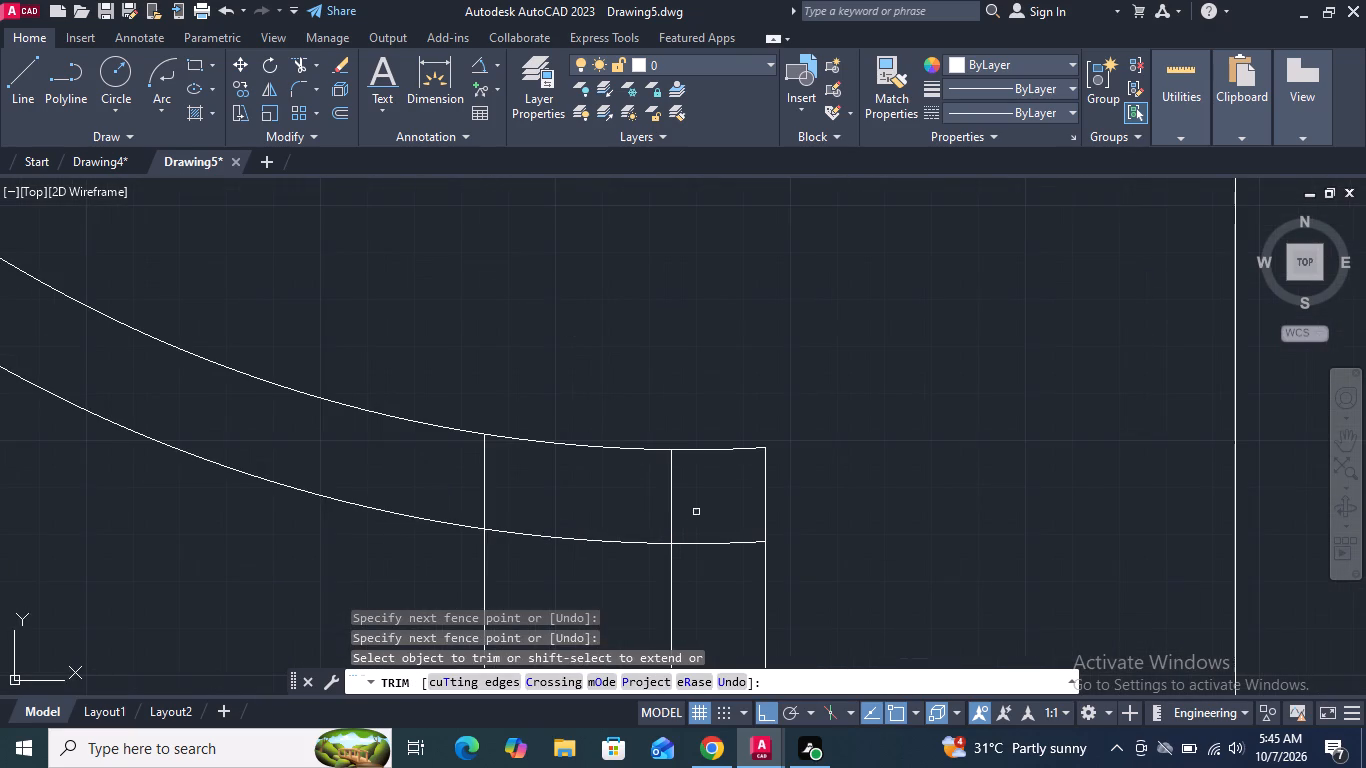
{"action": "left_click_drag", "start_coordinate": [697, 511], "coordinate": [463, 496]}
{"action": "scroll", "coordinate": [576, 515], "scroll_direction": "down", "scroll_amount": 4}
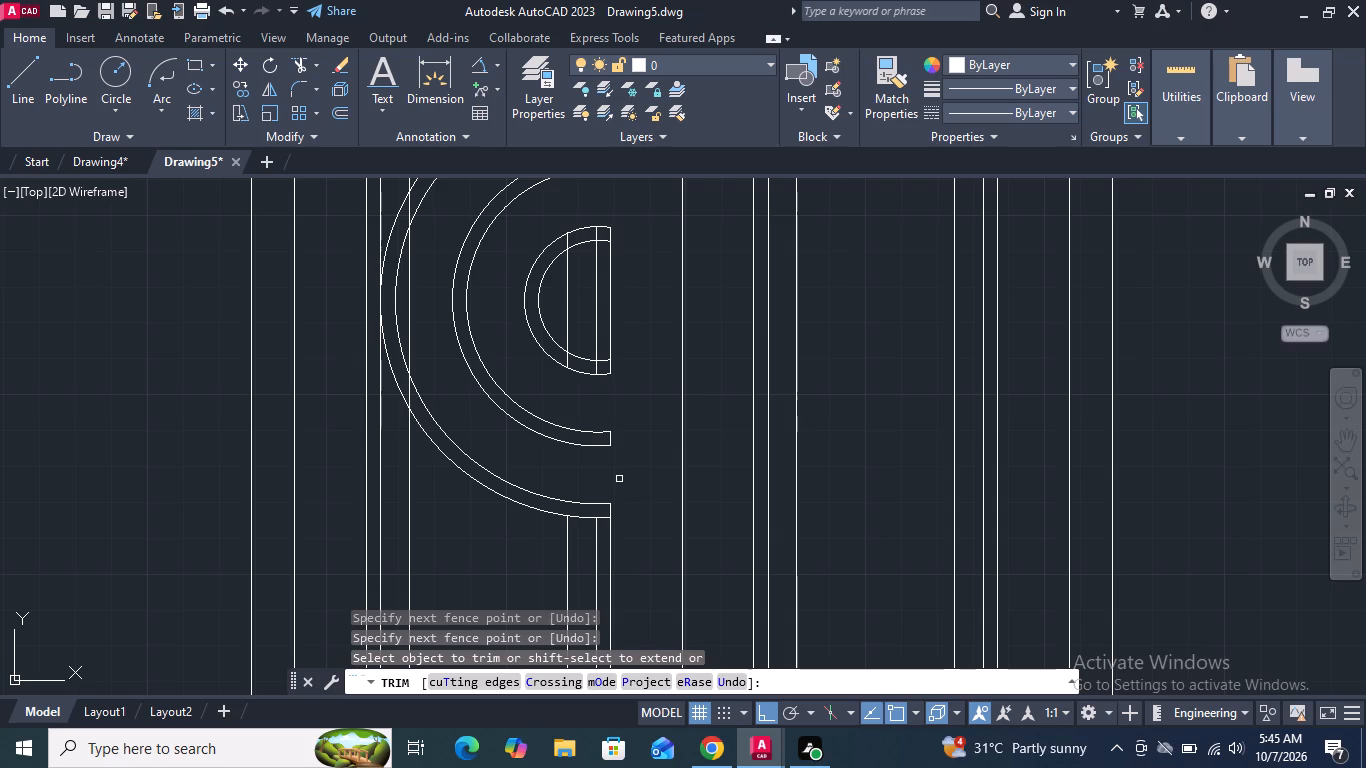
Trim the outermost arc between the middle and outermost lines of the right border at the ornament's lower end.
{"action": "scroll", "coordinate": [618, 475], "scroll_direction": "down", "scroll_amount": 2}
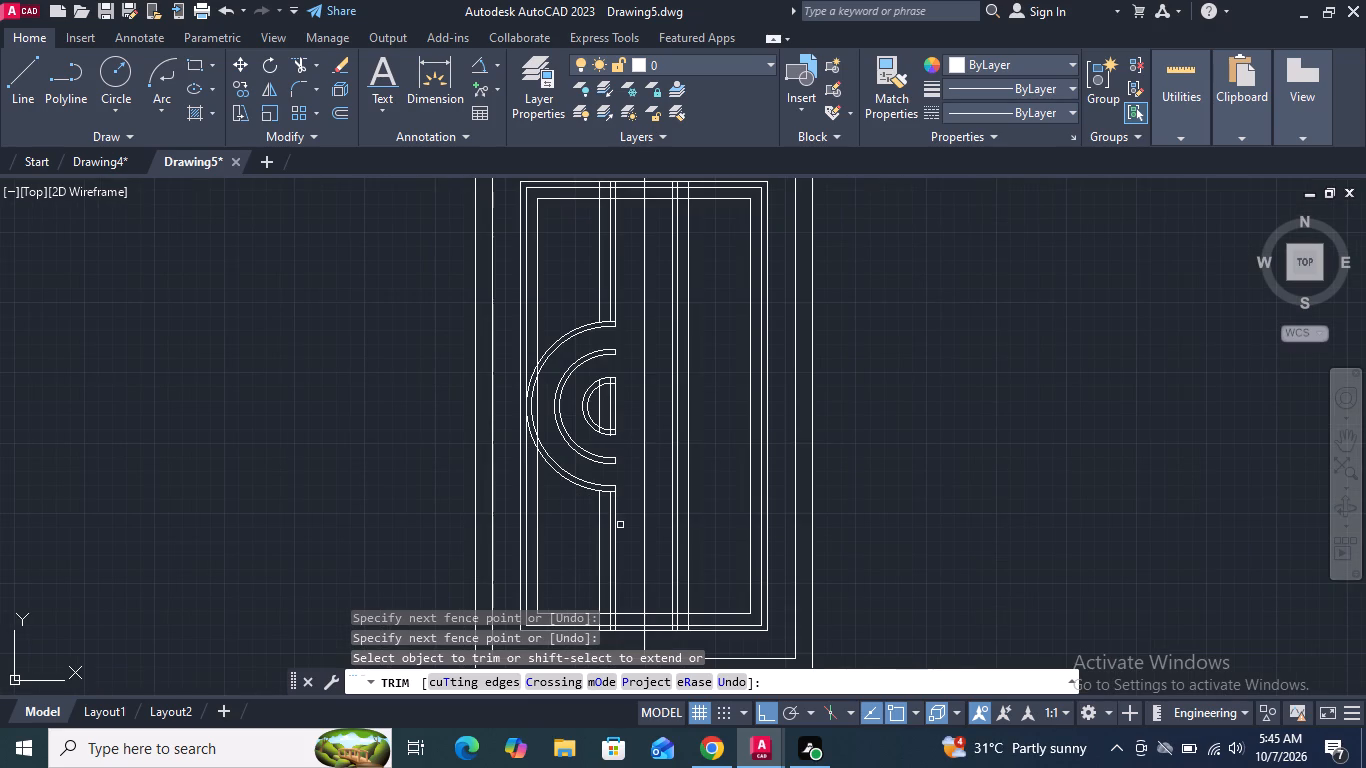
{"action": "scroll", "coordinate": [599, 488], "scroll_direction": "up", "scroll_amount": 3}
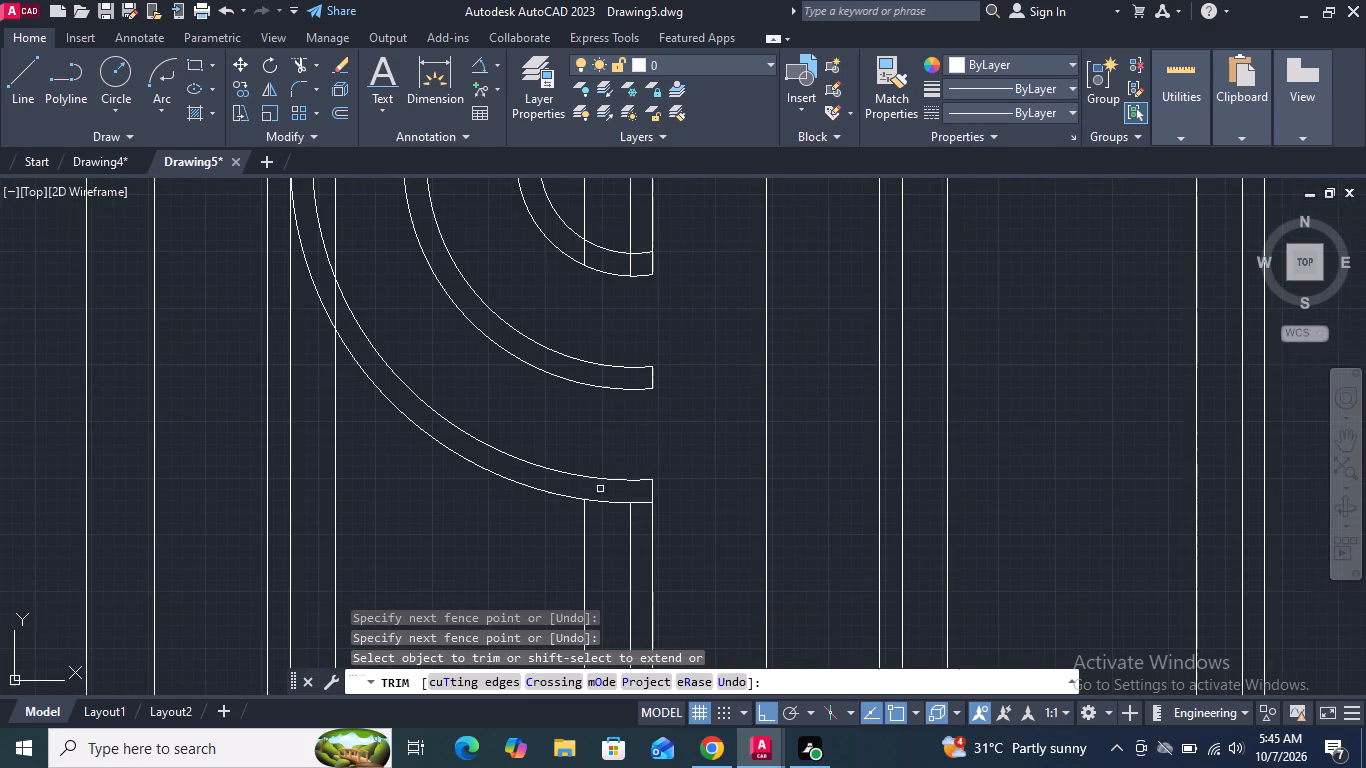
{"action": "scroll", "coordinate": [623, 509], "scroll_direction": "up", "scroll_amount": 2}
{"action": "left_click_drag", "start_coordinate": [649, 478], "coordinate": [657, 485]}
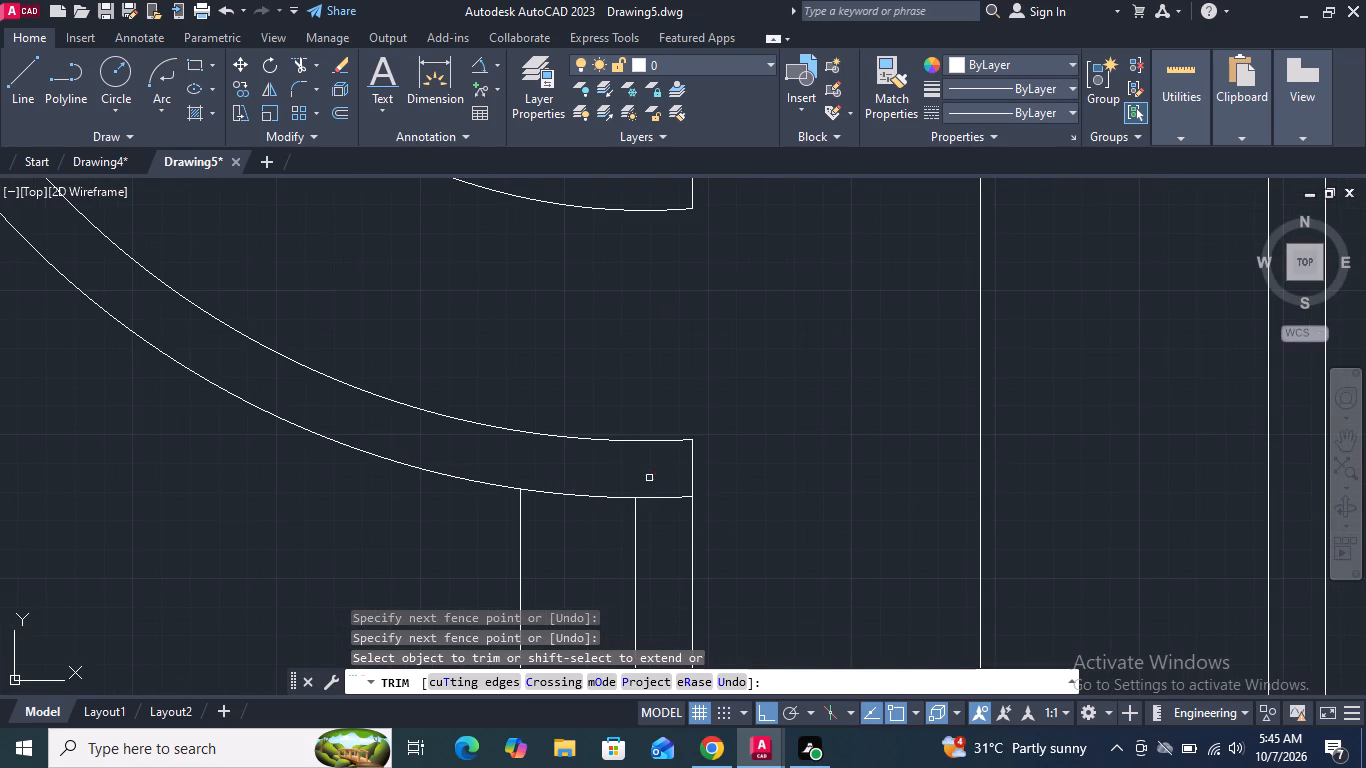
{"action": "left_click_drag", "start_coordinate": [657, 485], "coordinate": [674, 528]}
{"action": "scroll", "coordinate": [674, 527], "scroll_direction": "down", "scroll_amount": 2}
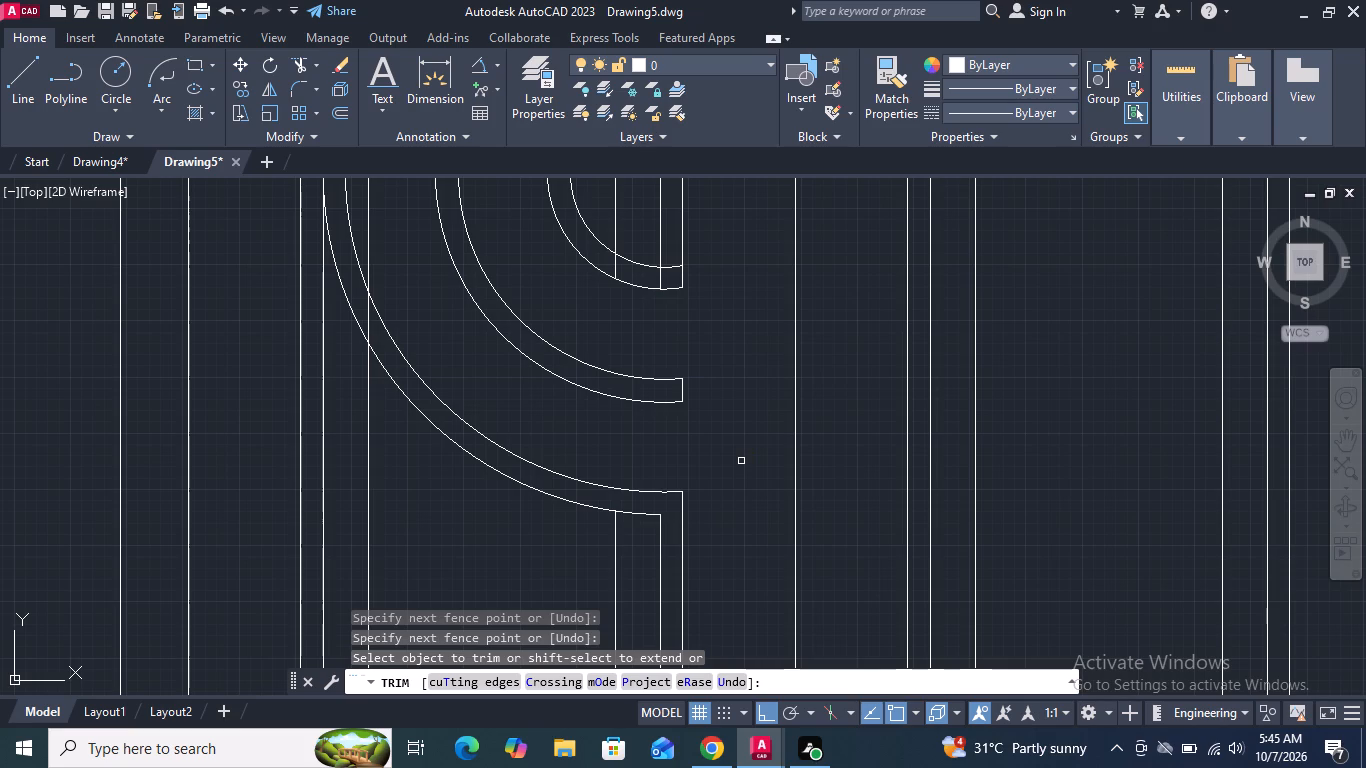
Trim away the innermost line of the left panel's right border below the ring ornament.
{"action": "scroll", "coordinate": [722, 438], "scroll_direction": "down", "scroll_amount": 3}
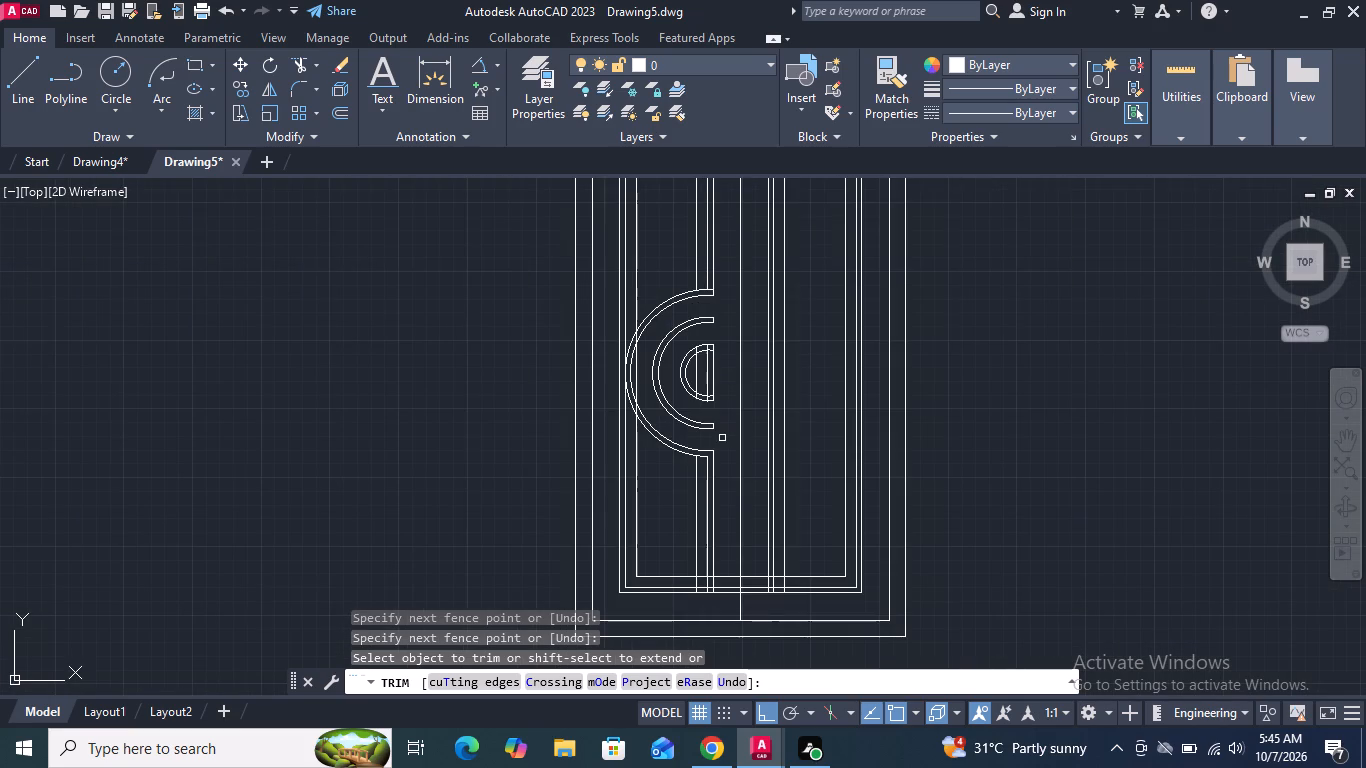
{"action": "scroll", "coordinate": [679, 520], "scroll_direction": "up", "scroll_amount": 3}
{"action": "left_click_drag", "start_coordinate": [750, 445], "coordinate": [713, 456]}
{"action": "scroll", "coordinate": [714, 455], "scroll_direction": "down", "scroll_amount": 3}
Trim the outermost arc between the innermost and middle lines of the right border at the ornament's upper end.
{"action": "scroll", "coordinate": [730, 552], "scroll_direction": "up", "scroll_amount": 4}
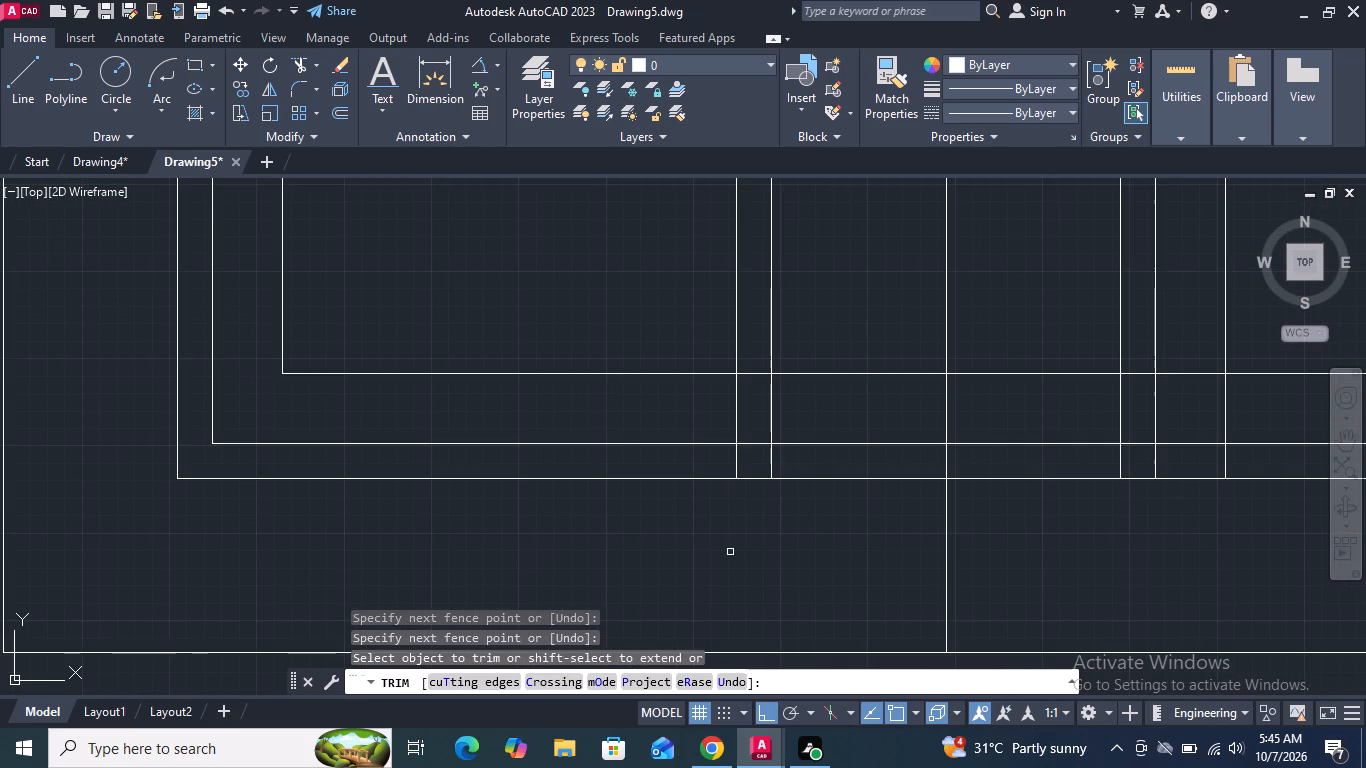
{"action": "scroll", "coordinate": [730, 552], "scroll_direction": "down", "scroll_amount": 3}
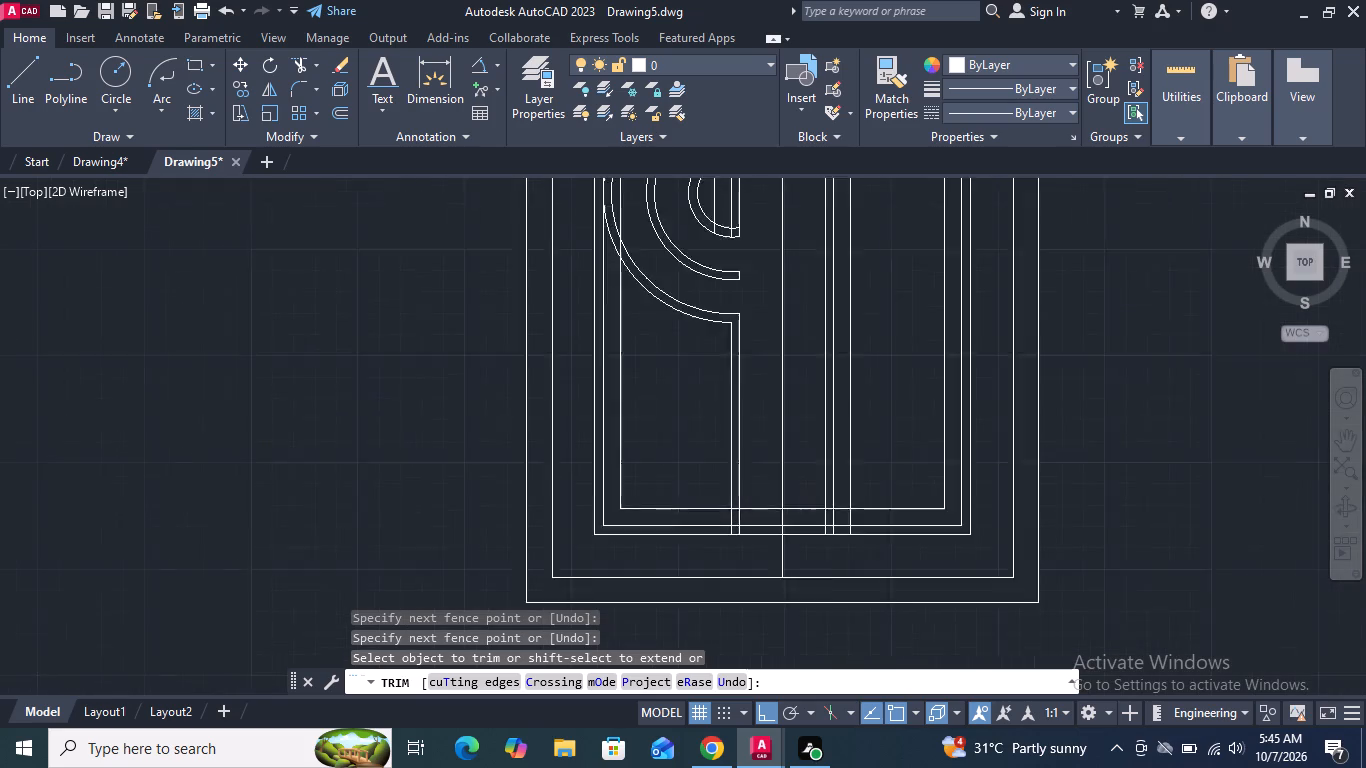
{"action": "scroll", "coordinate": [730, 552], "scroll_direction": "down", "scroll_amount": 1}
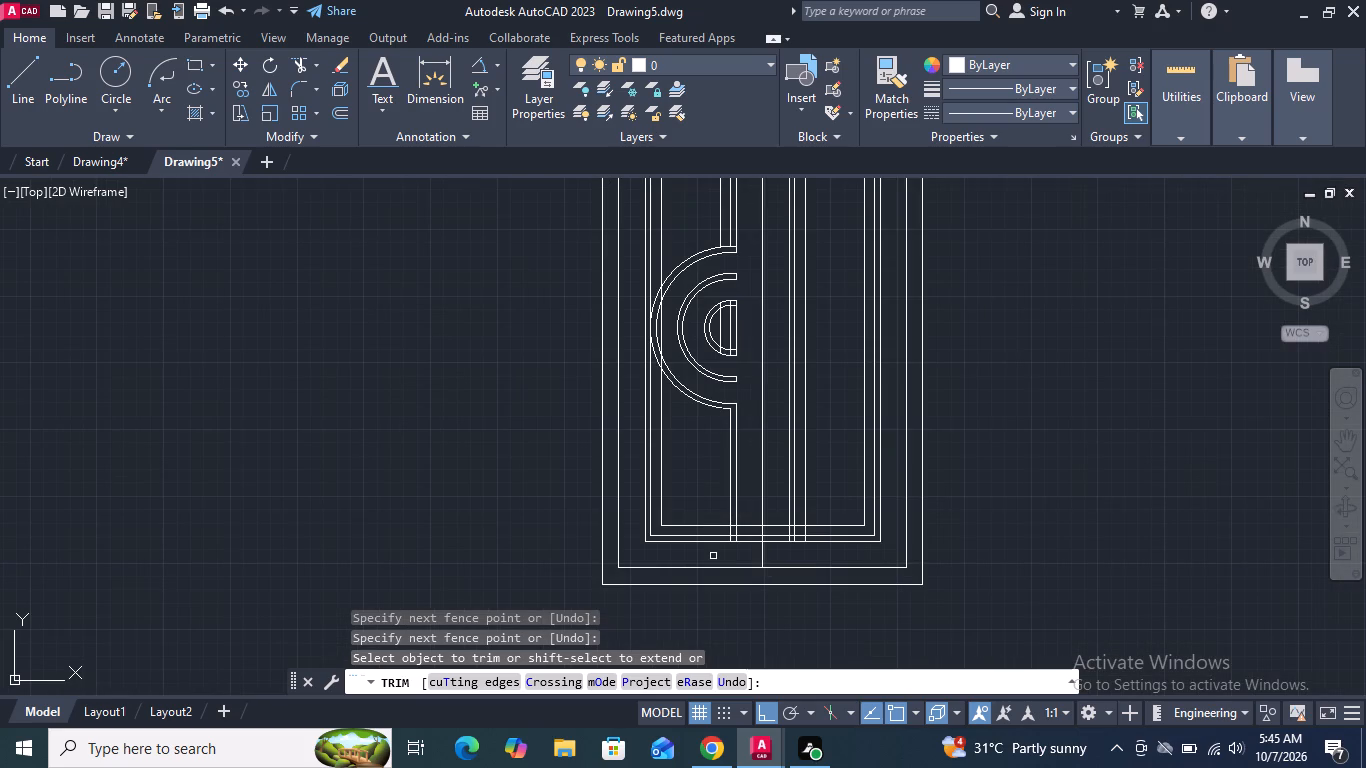
{"action": "middle_click_drag", "start_coordinate": [685, 423], "coordinate": [685, 455]}
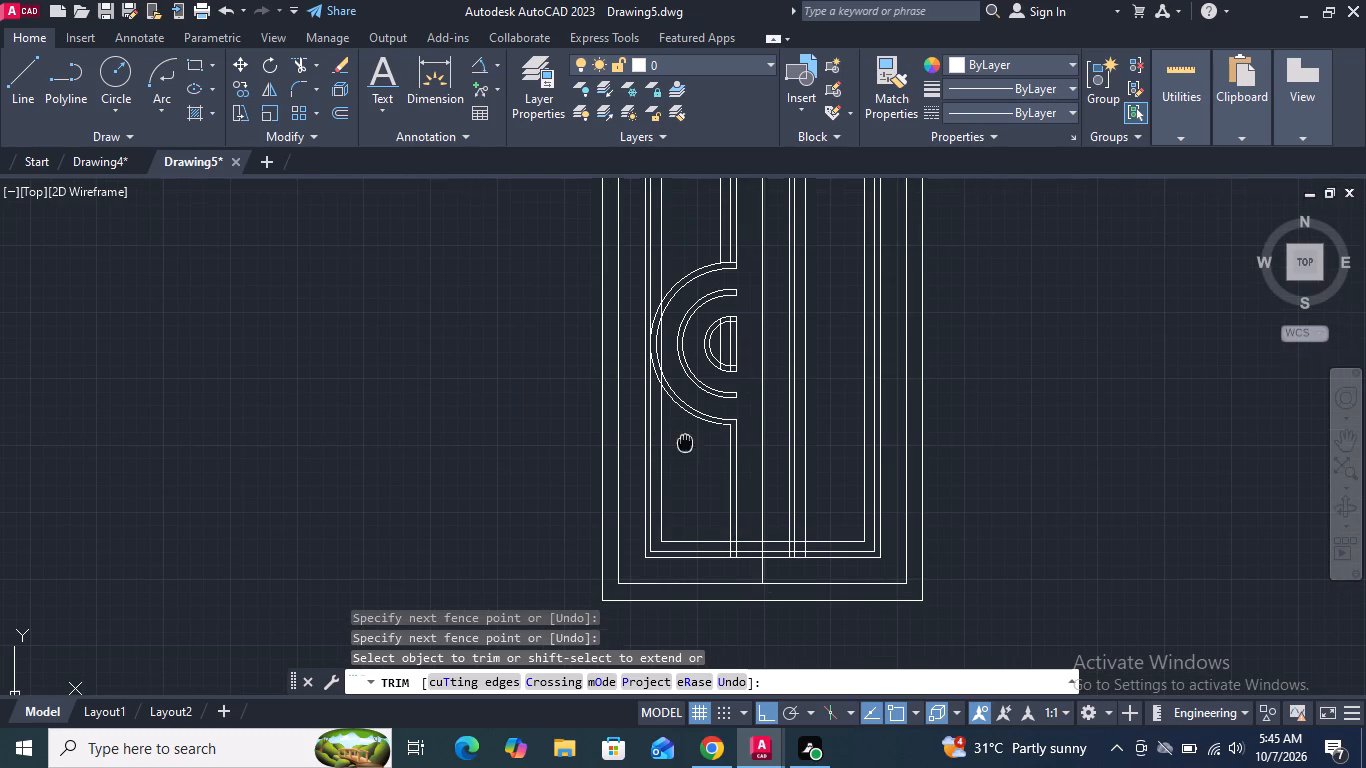
{"action": "middle_click_drag", "start_coordinate": [685, 455], "coordinate": [678, 504]}
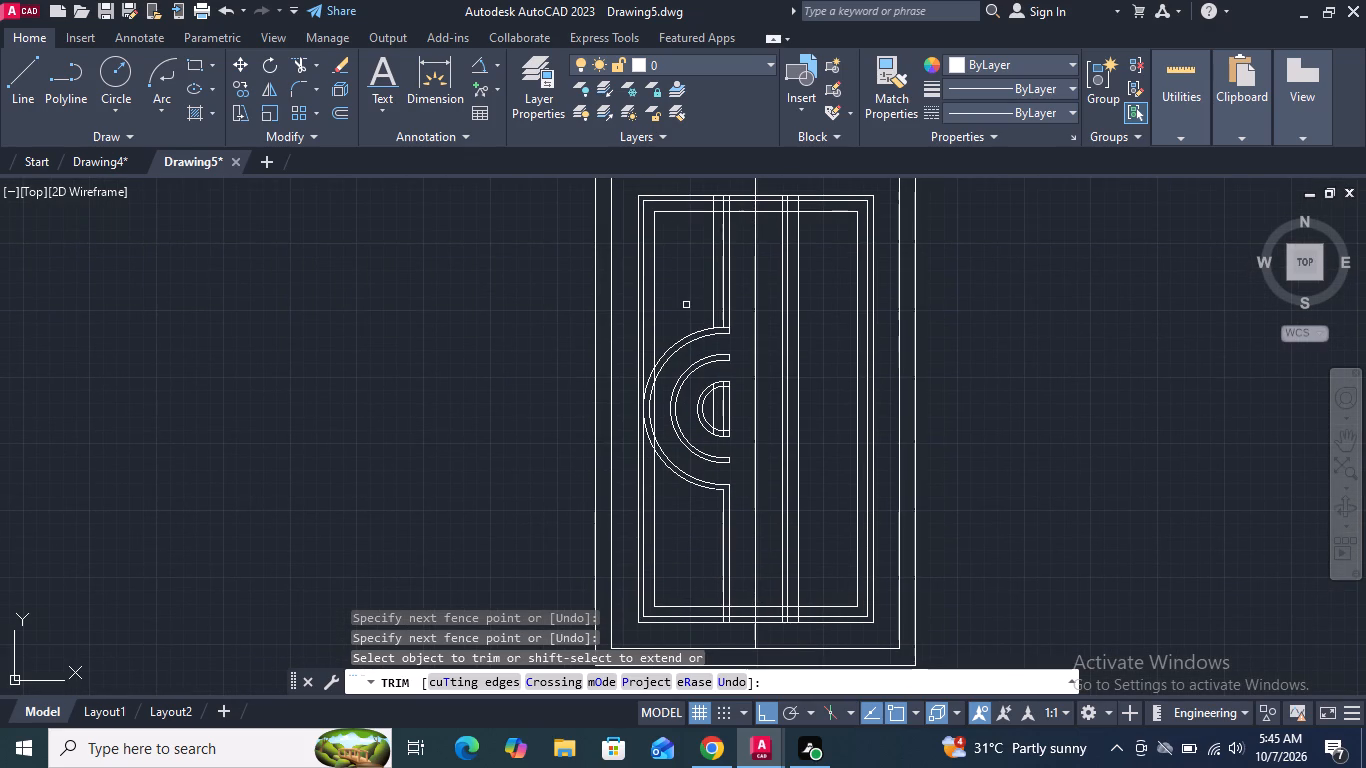
{"action": "middle_click_drag", "start_coordinate": [686, 303], "coordinate": [677, 328]}
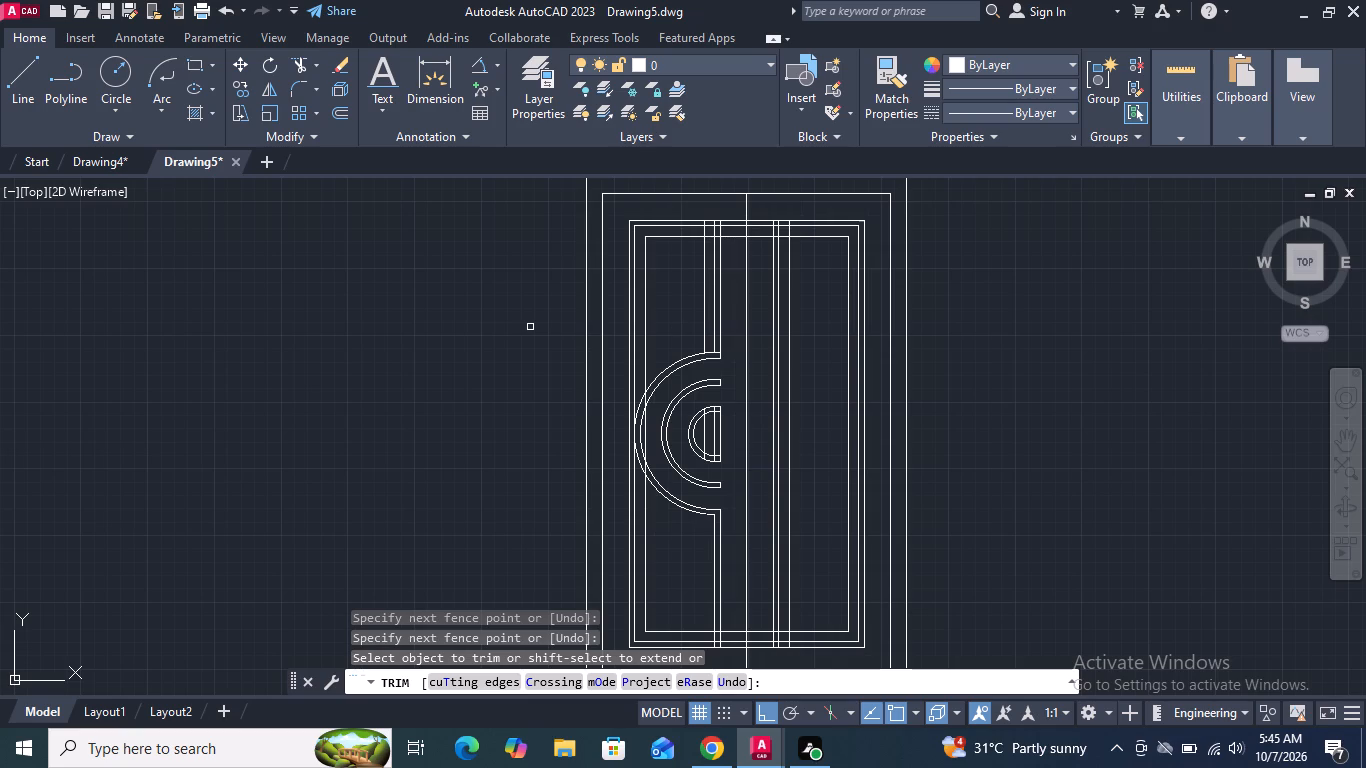
{"action": "scroll", "coordinate": [713, 357], "scroll_direction": "up", "scroll_amount": 3}
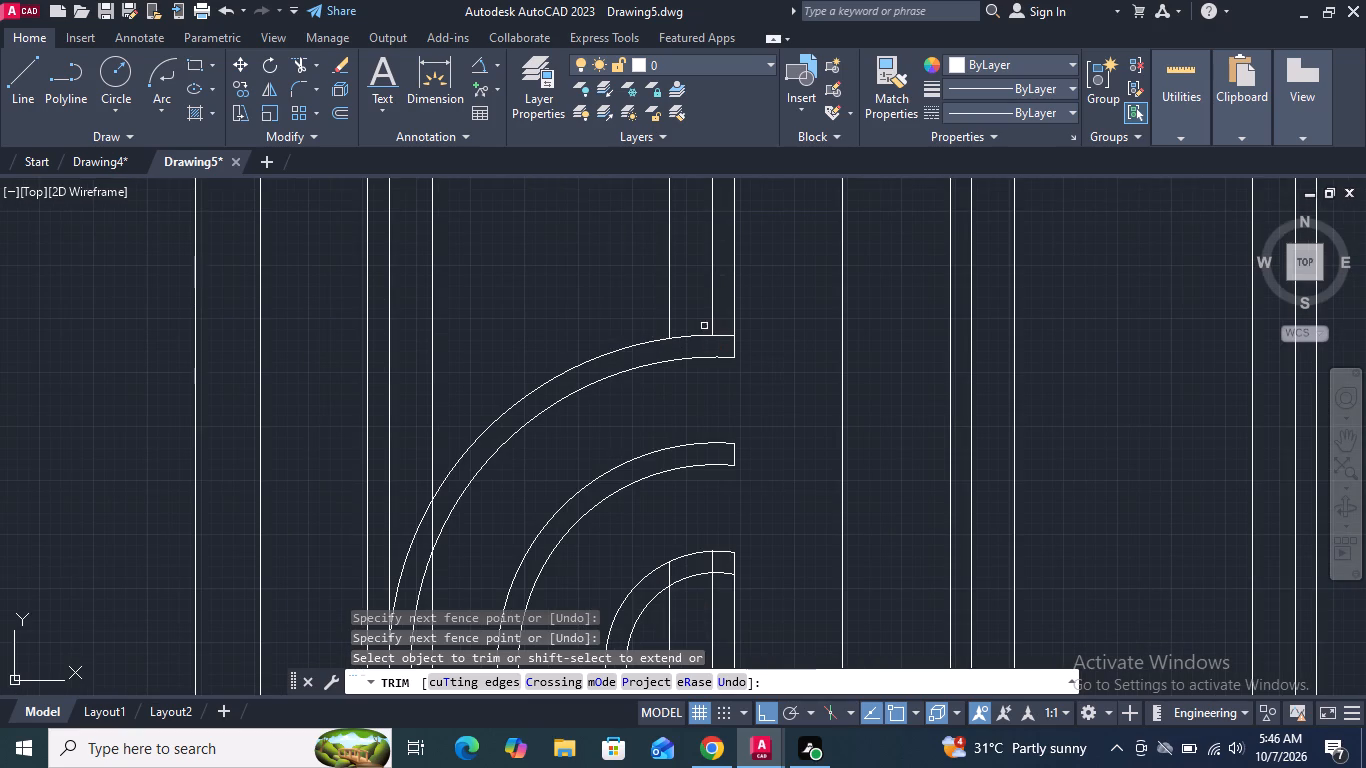
{"action": "left_click_drag", "start_coordinate": [702, 323], "coordinate": [695, 340]}
{"action": "scroll", "coordinate": [693, 341], "scroll_direction": "down", "scroll_amount": 1}
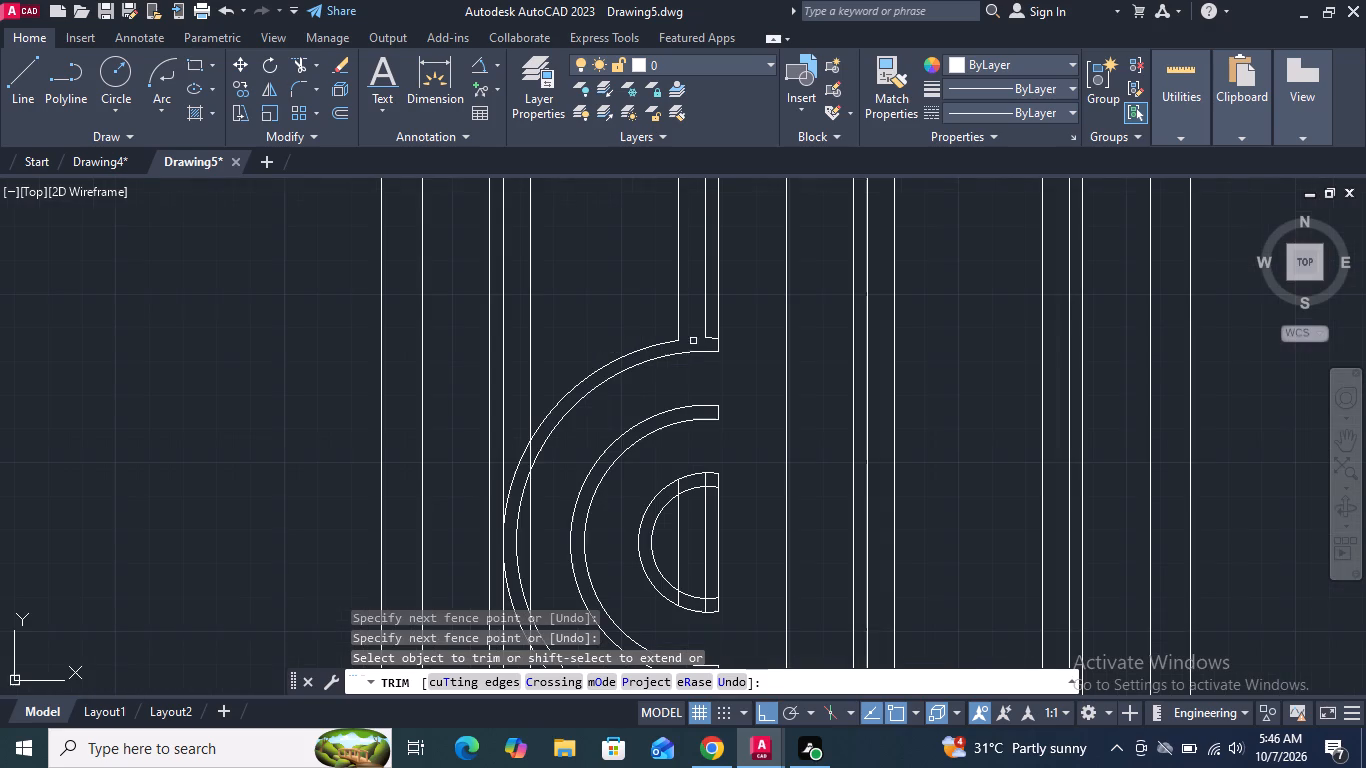
Trim the innermost line of the left panel's left border inside the outer ring band, at the upper crossing.
{"action": "scroll", "coordinate": [527, 457], "scroll_direction": "up", "scroll_amount": 2}
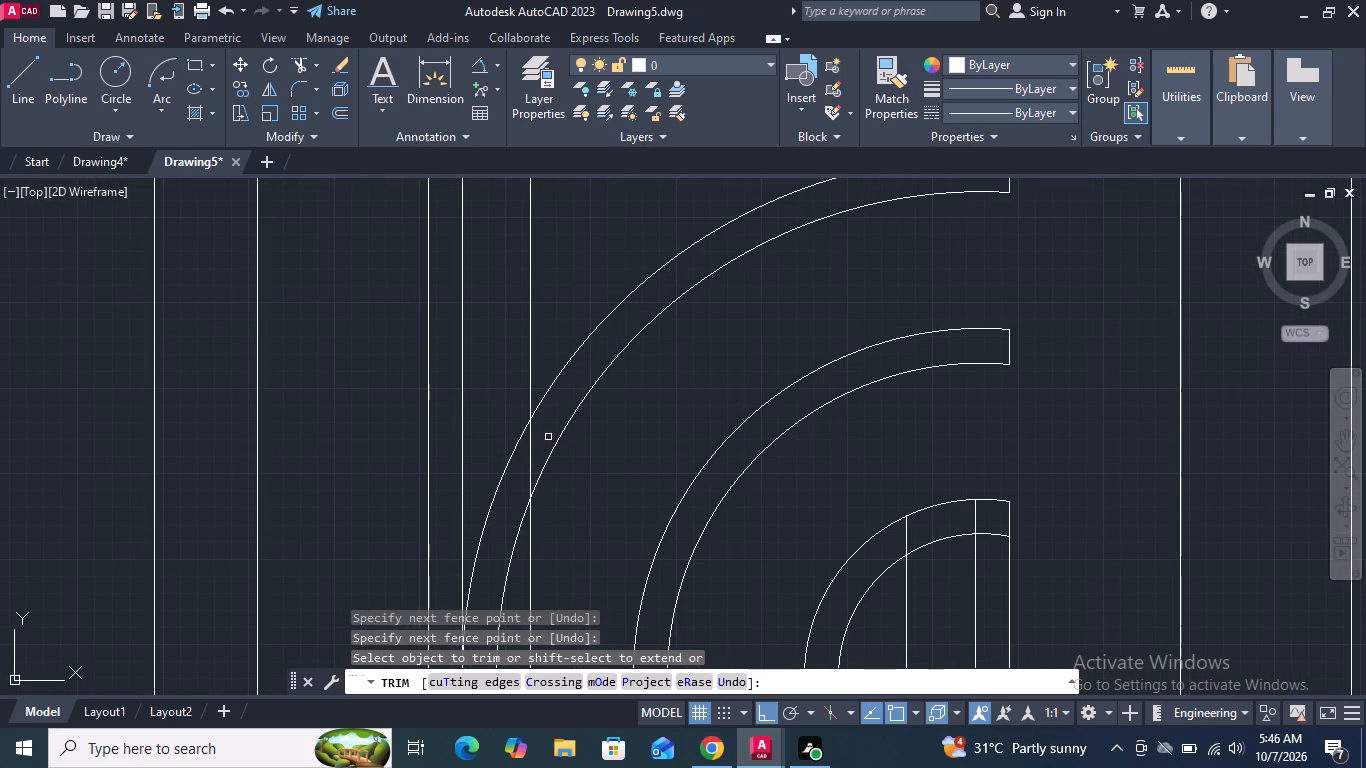
{"action": "left_click_drag", "start_coordinate": [537, 436], "coordinate": [523, 462]}
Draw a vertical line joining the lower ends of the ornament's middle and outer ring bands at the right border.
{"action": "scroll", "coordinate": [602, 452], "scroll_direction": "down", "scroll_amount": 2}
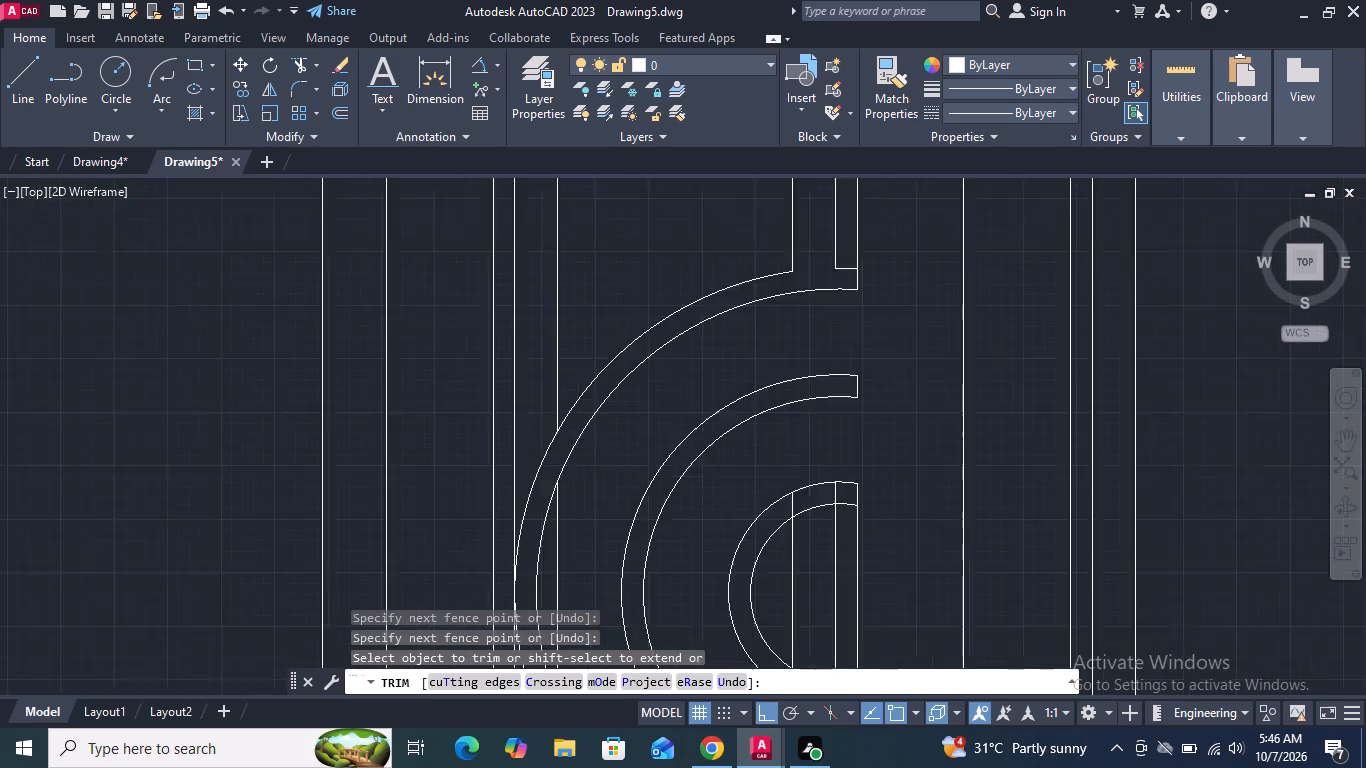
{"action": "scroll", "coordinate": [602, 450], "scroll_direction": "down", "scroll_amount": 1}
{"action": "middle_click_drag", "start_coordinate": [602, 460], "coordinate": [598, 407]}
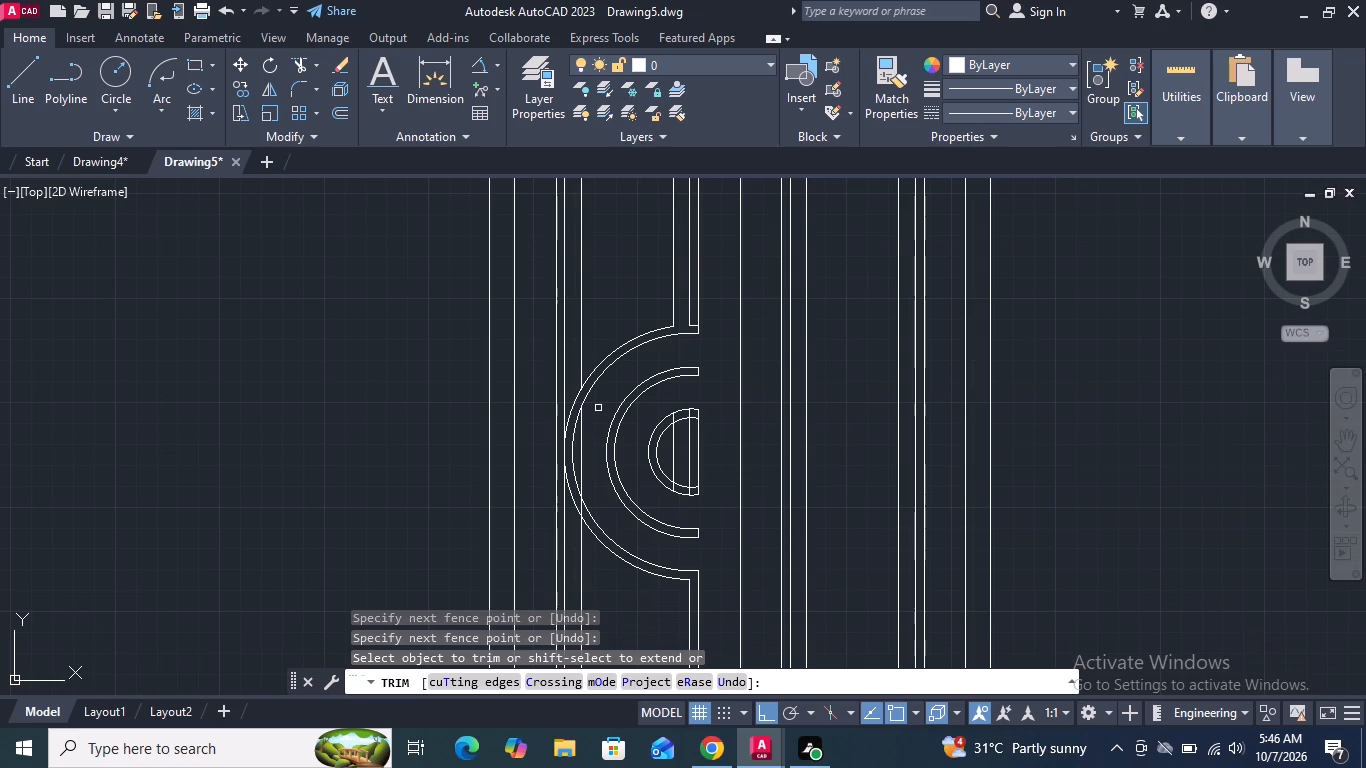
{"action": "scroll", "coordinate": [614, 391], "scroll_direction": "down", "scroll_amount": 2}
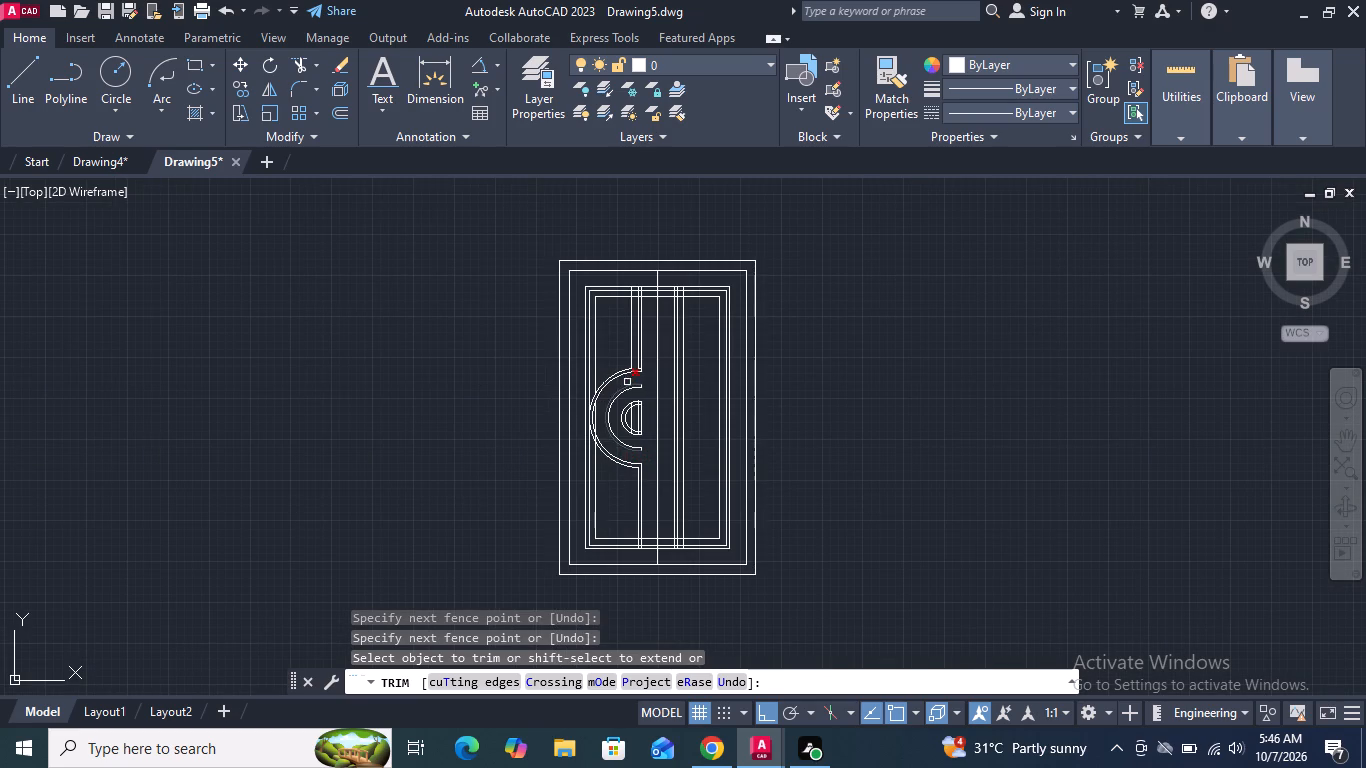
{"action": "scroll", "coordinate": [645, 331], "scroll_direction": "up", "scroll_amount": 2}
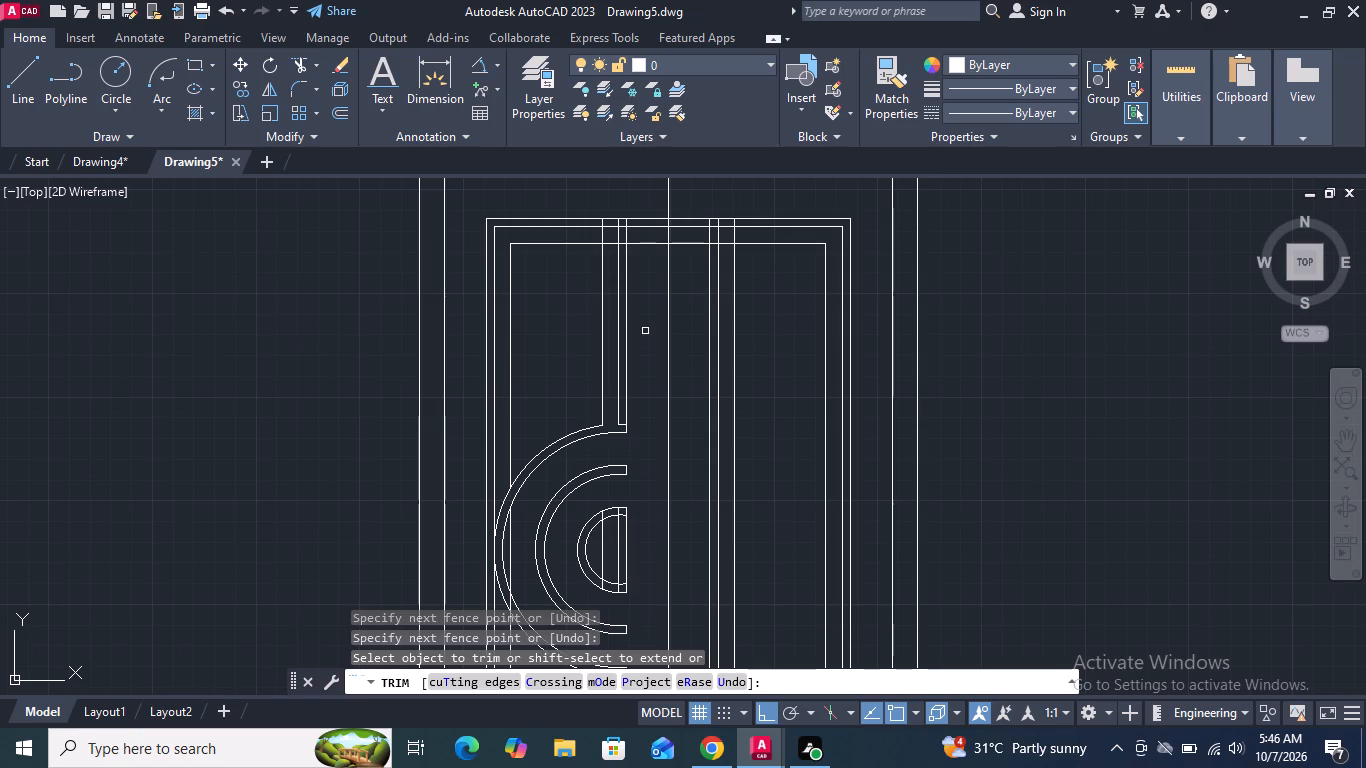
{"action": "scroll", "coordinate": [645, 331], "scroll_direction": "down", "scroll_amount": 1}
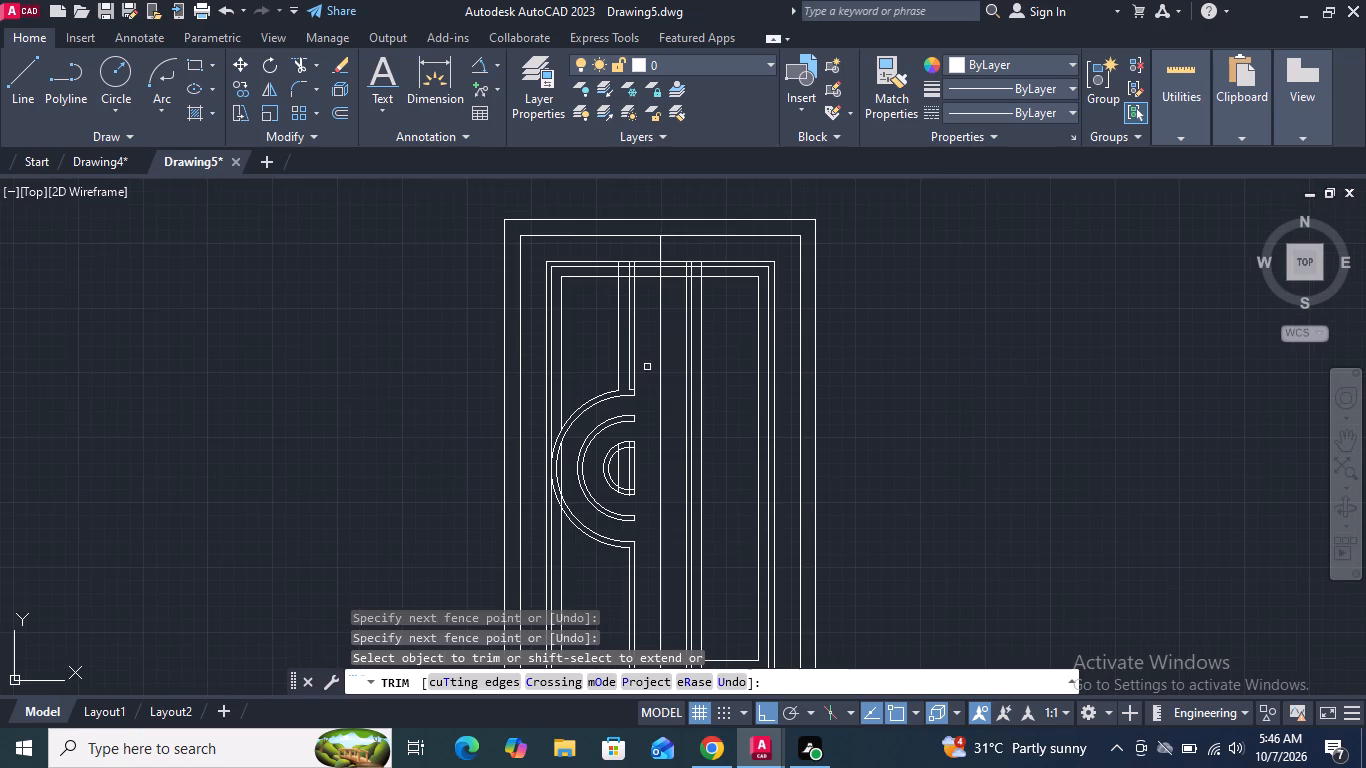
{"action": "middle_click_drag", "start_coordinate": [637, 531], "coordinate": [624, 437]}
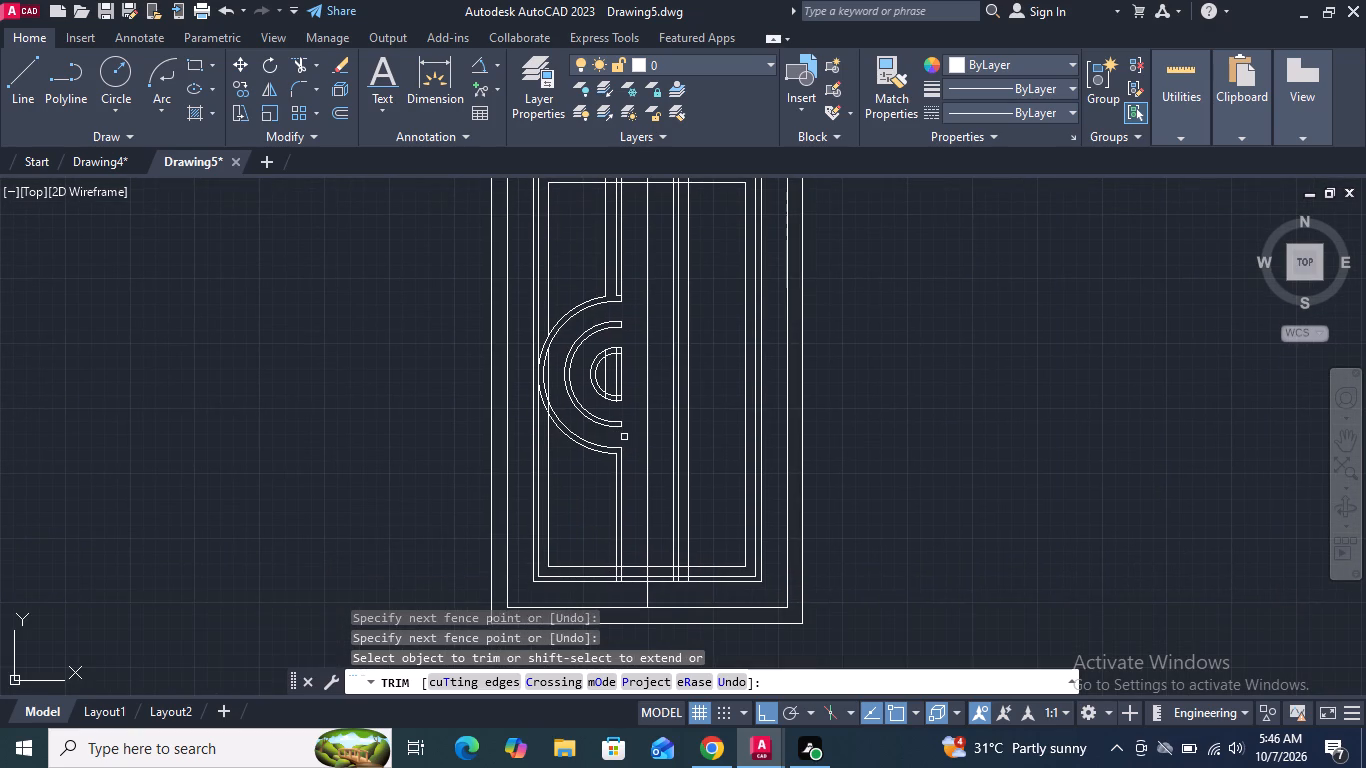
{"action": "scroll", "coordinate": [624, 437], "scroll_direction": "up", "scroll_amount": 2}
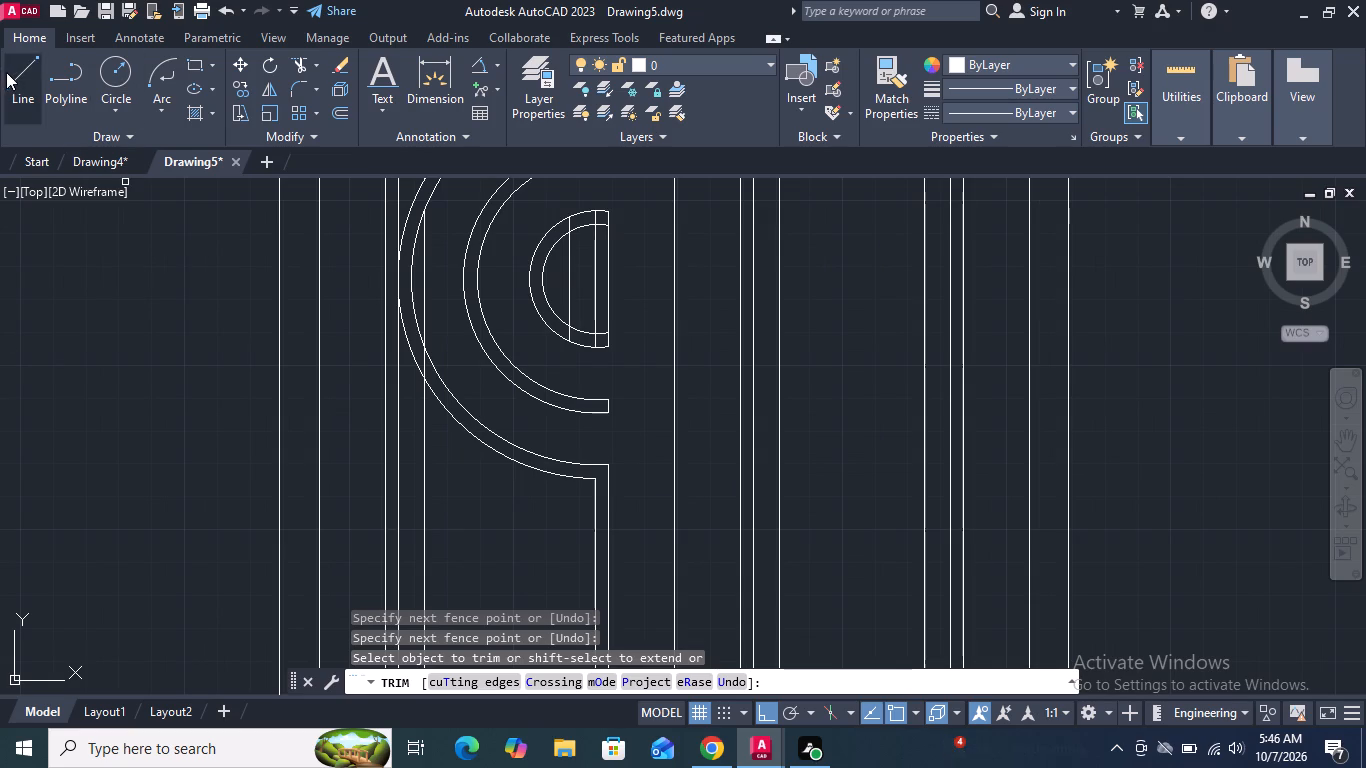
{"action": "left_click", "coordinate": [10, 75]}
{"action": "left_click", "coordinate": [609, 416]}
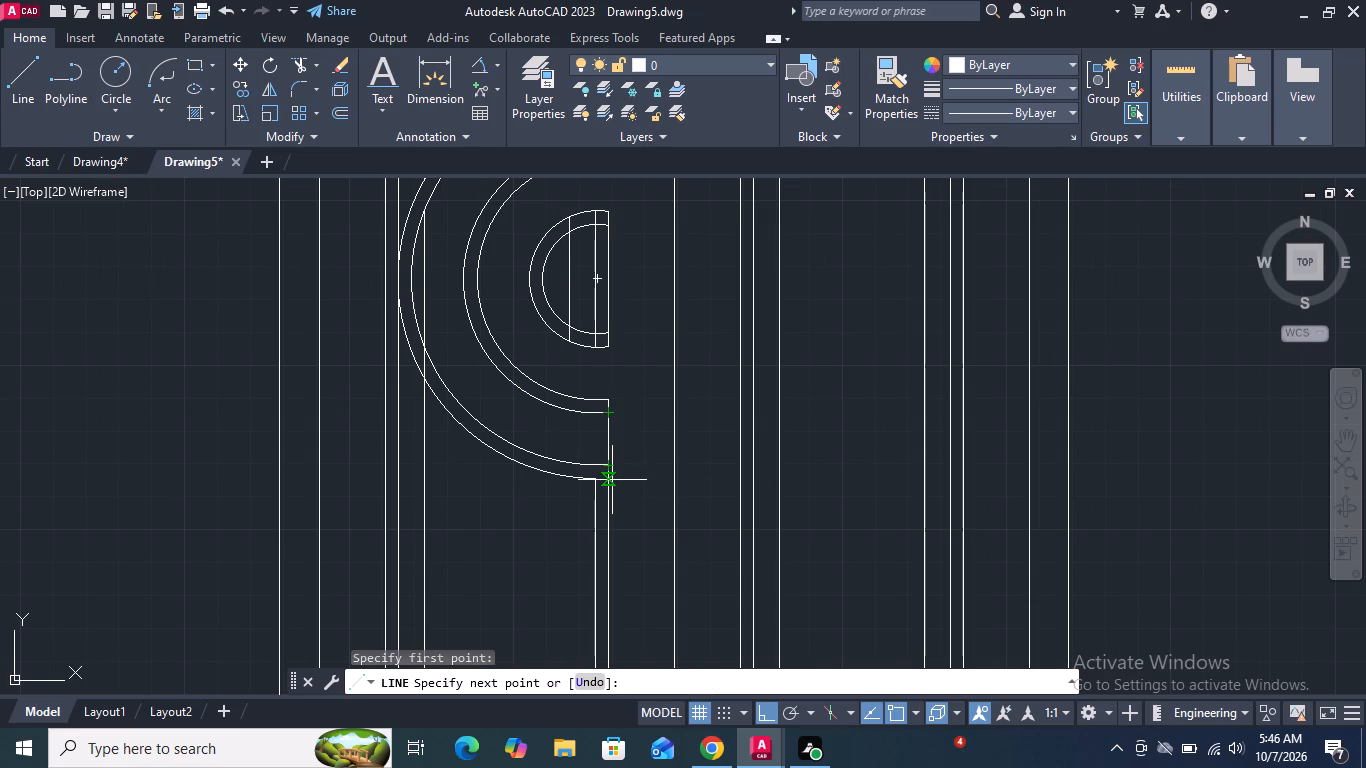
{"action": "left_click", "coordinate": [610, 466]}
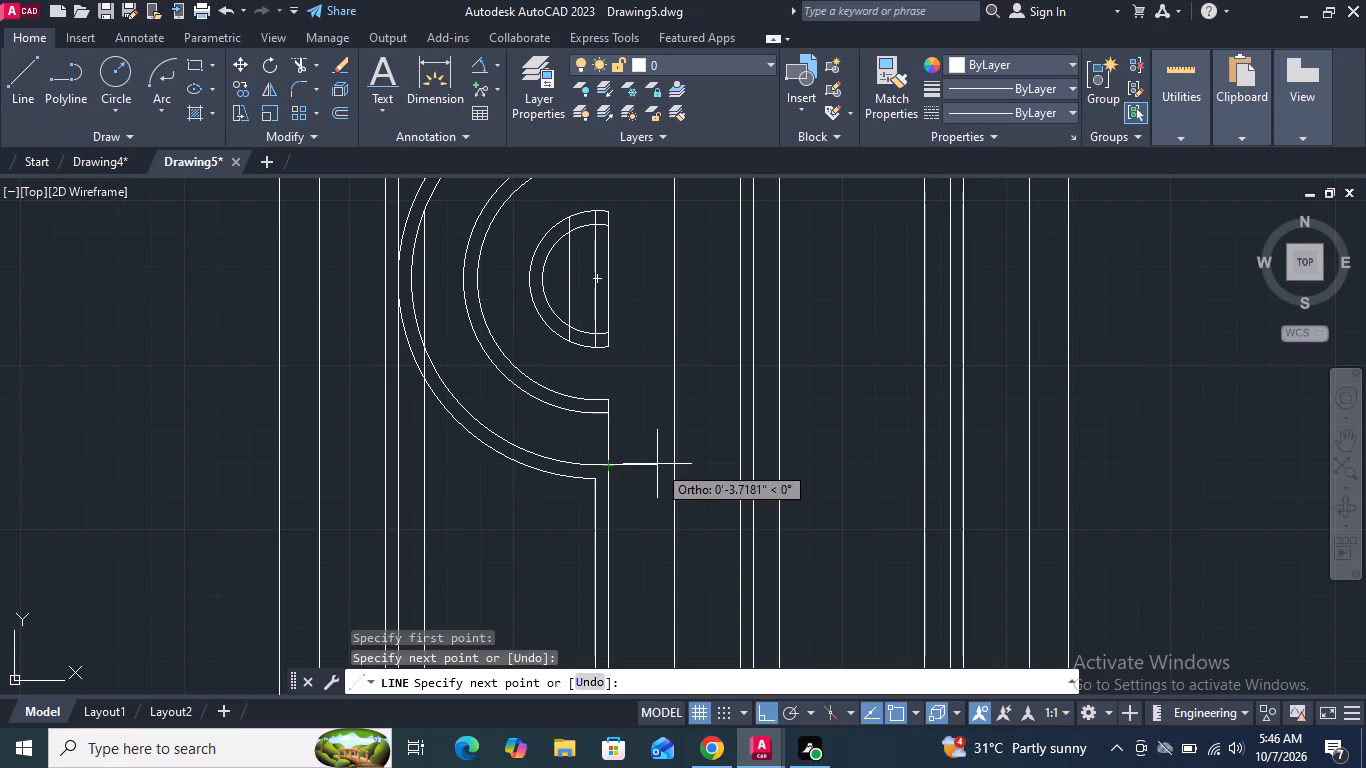
Extend the outermost arc at its lower and upper ends across the left panel's right border.
{"action": "left_click", "coordinate": [316, 59]}
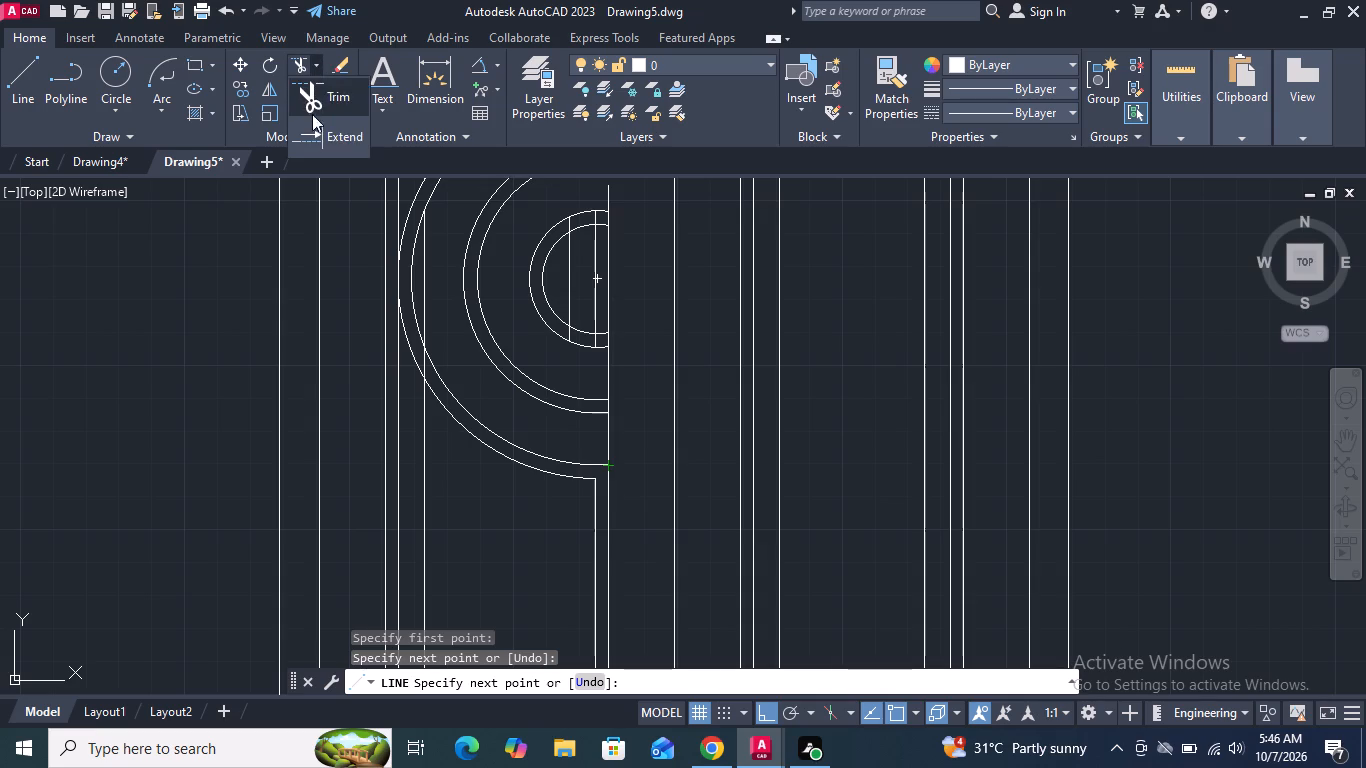
{"action": "left_click", "coordinate": [312, 138]}
{"action": "scroll", "coordinate": [530, 465], "scroll_direction": "up", "scroll_amount": 1}
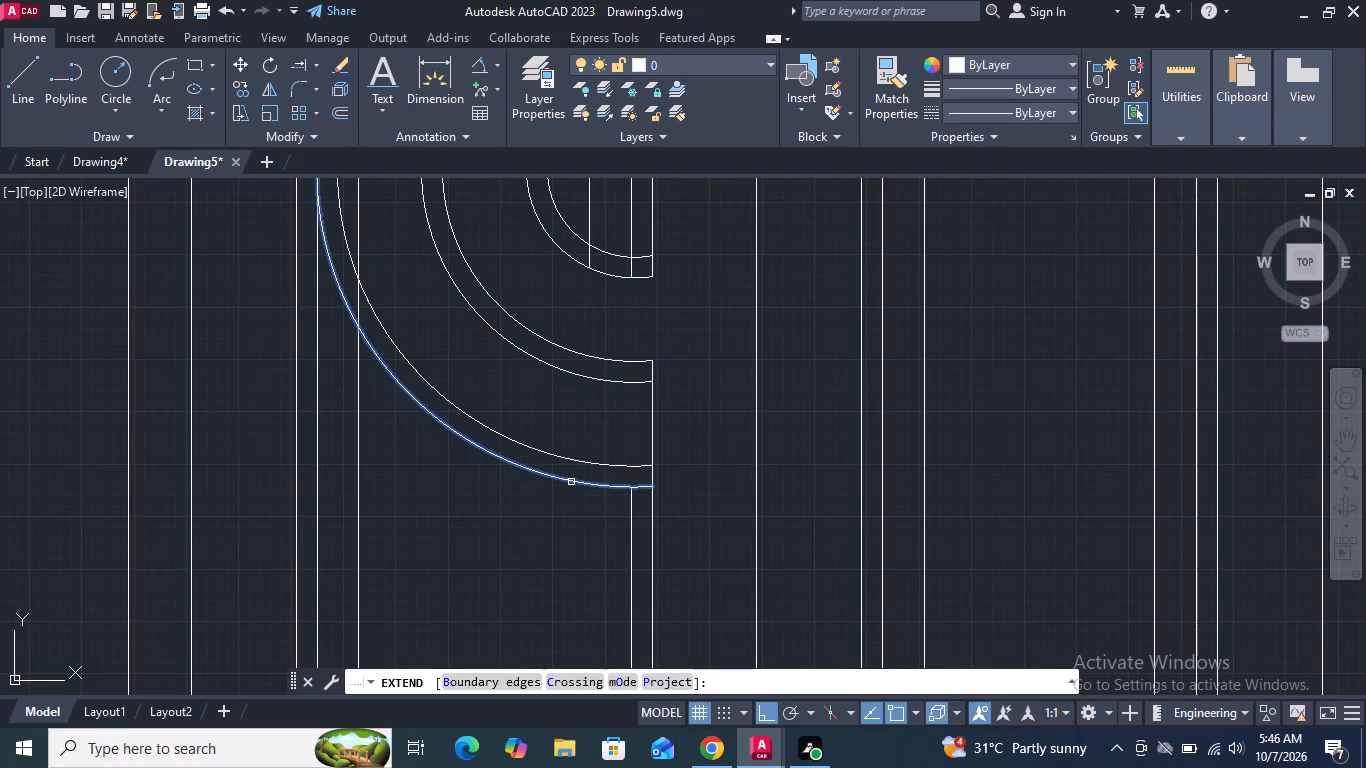
{"action": "left_click", "coordinate": [571, 482]}
{"action": "scroll", "coordinate": [564, 521], "scroll_direction": "down", "scroll_amount": 2}
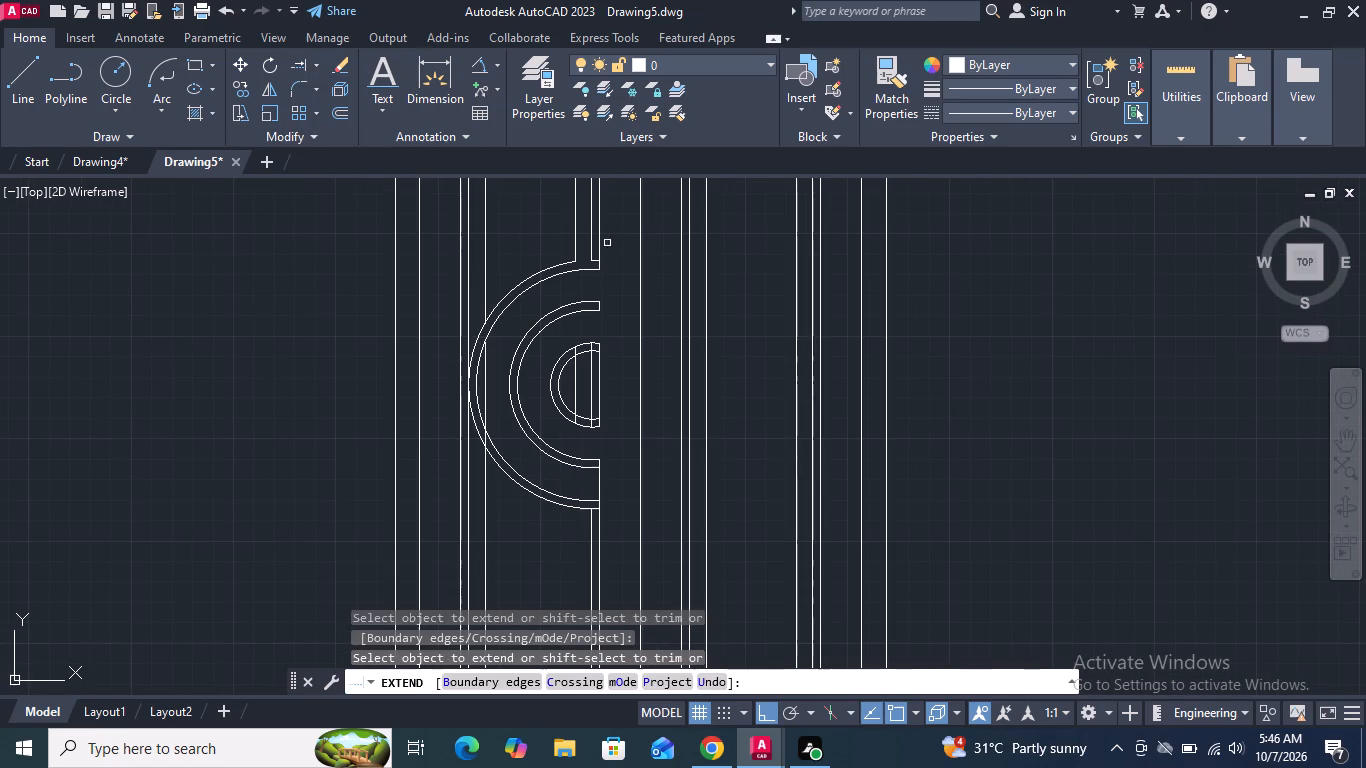
{"action": "middle_click_drag", "start_coordinate": [615, 280], "coordinate": [617, 357]}
{"action": "scroll", "coordinate": [615, 322], "scroll_direction": "up", "scroll_amount": 2}
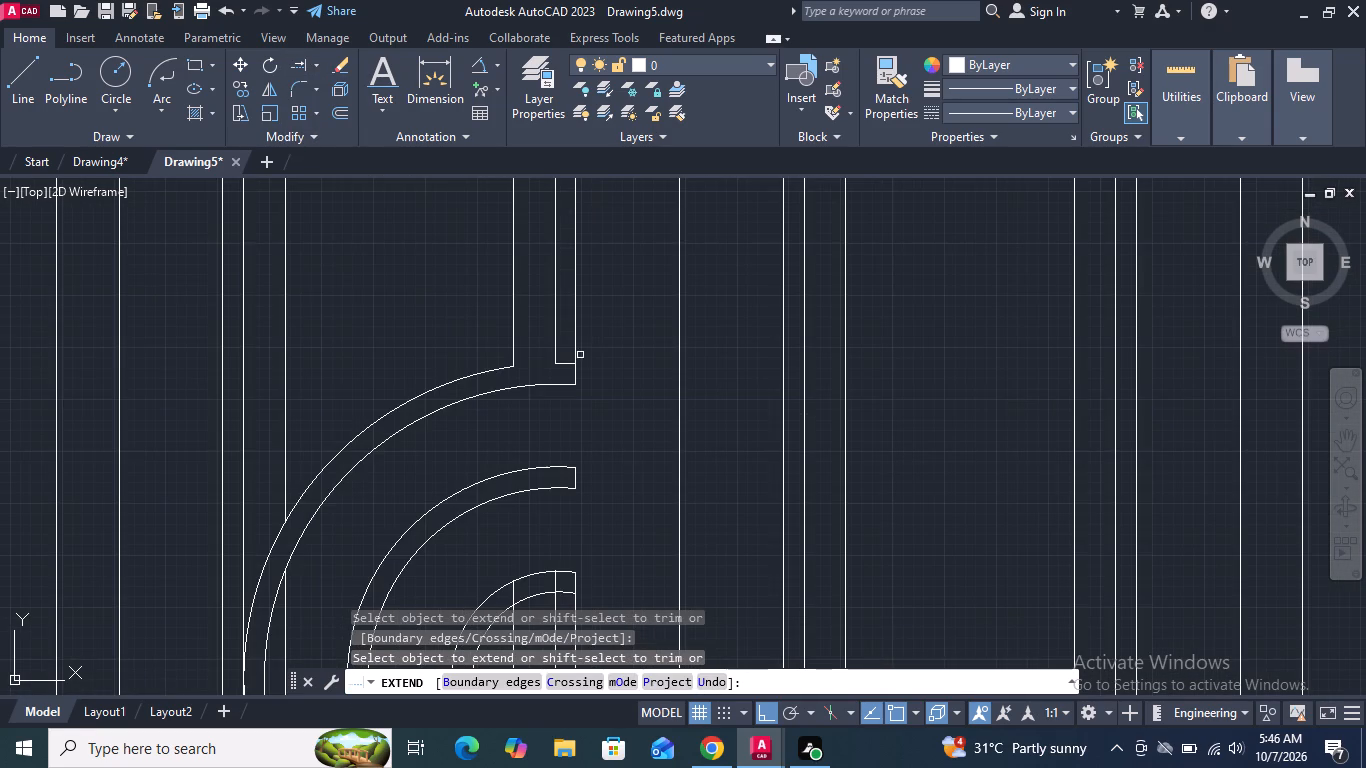
{"action": "left_click", "coordinate": [497, 371]}
{"action": "scroll", "coordinate": [602, 374], "scroll_direction": "down", "scroll_amount": 3}
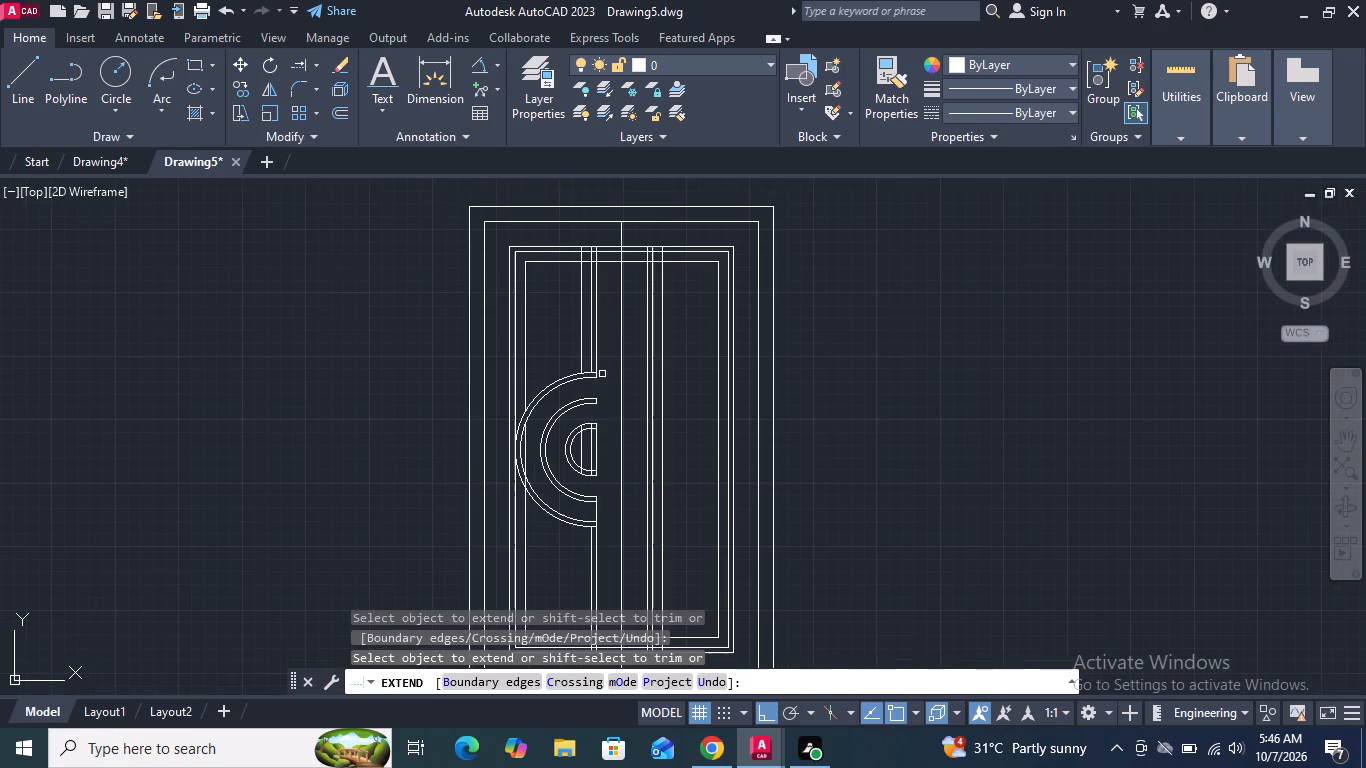
{"action": "key", "text": "Return"}
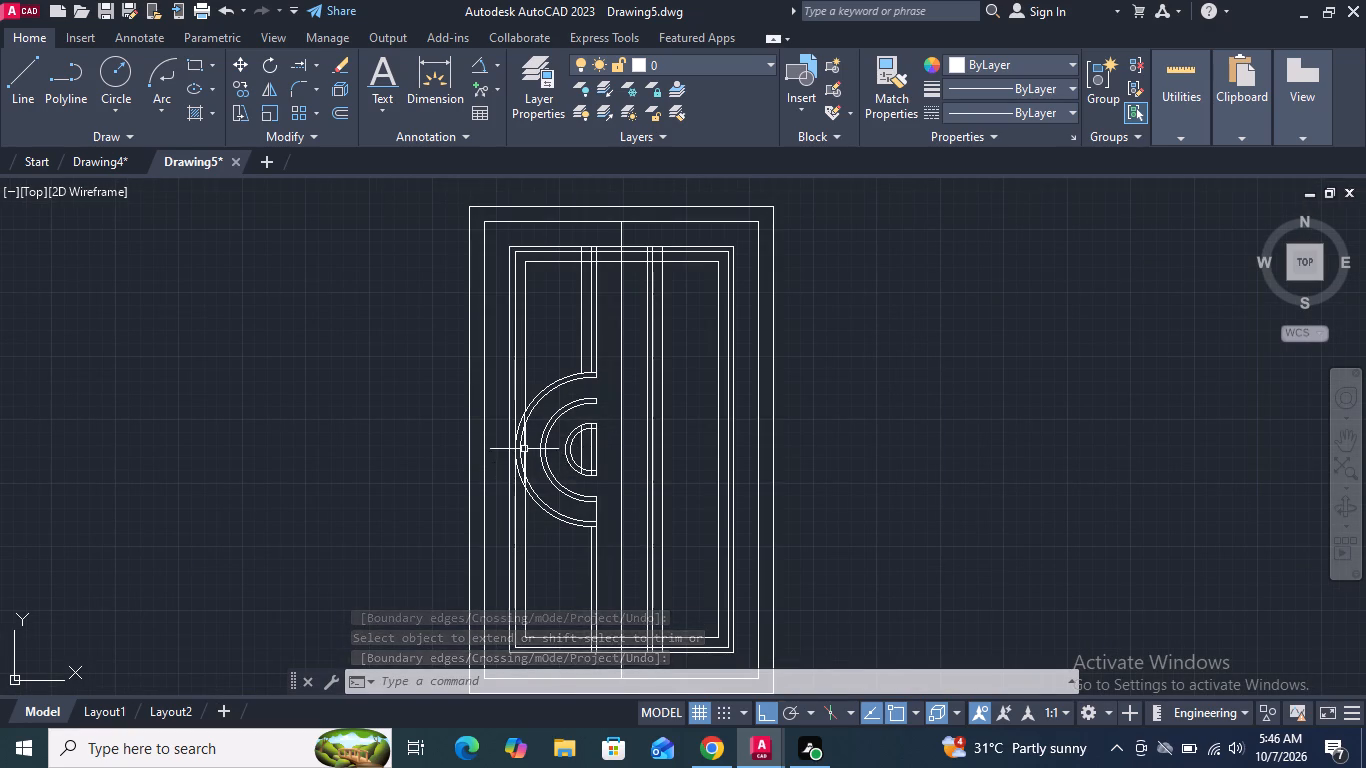
Trim away the innermost line of the left panel's left border inside the outer ring band's inner arc.
{"action": "scroll", "coordinate": [524, 449], "scroll_direction": "up", "scroll_amount": 2}
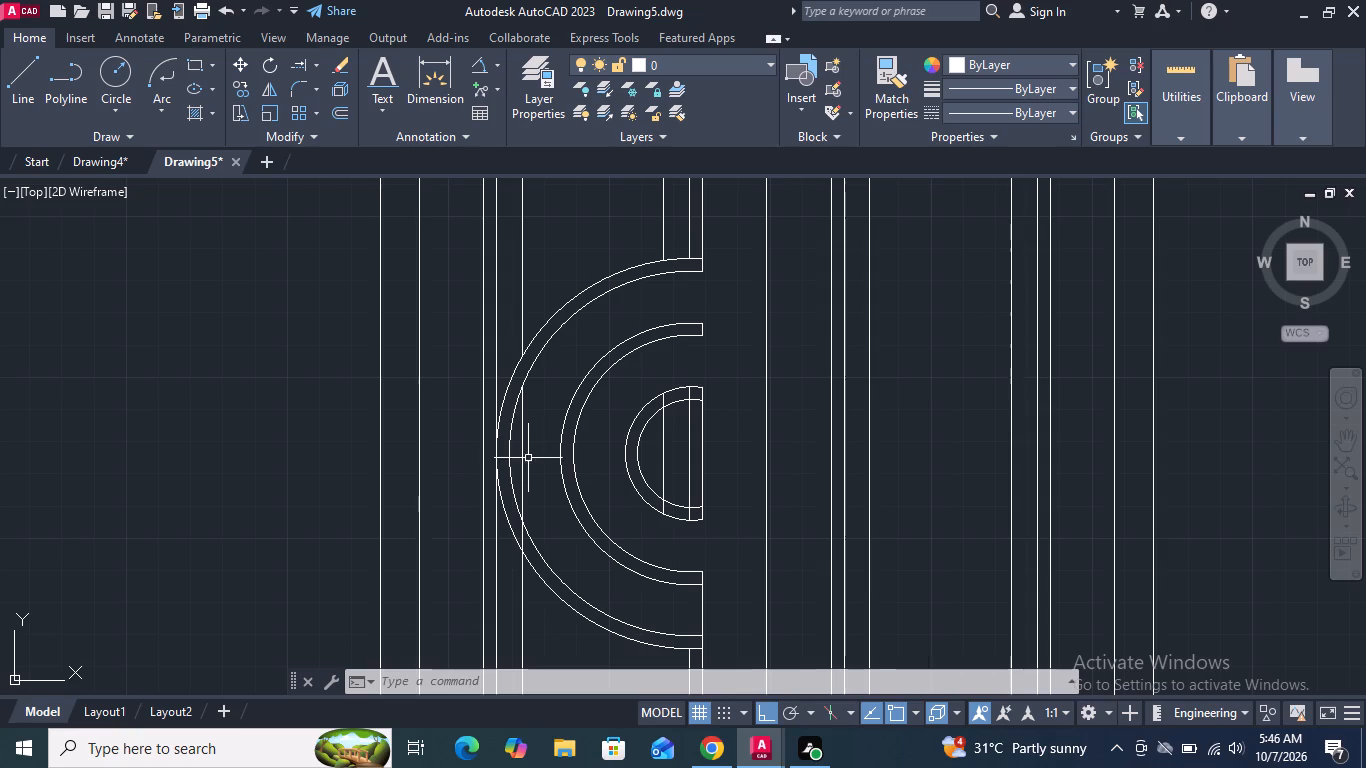
{"action": "left_click", "coordinate": [310, 63]}
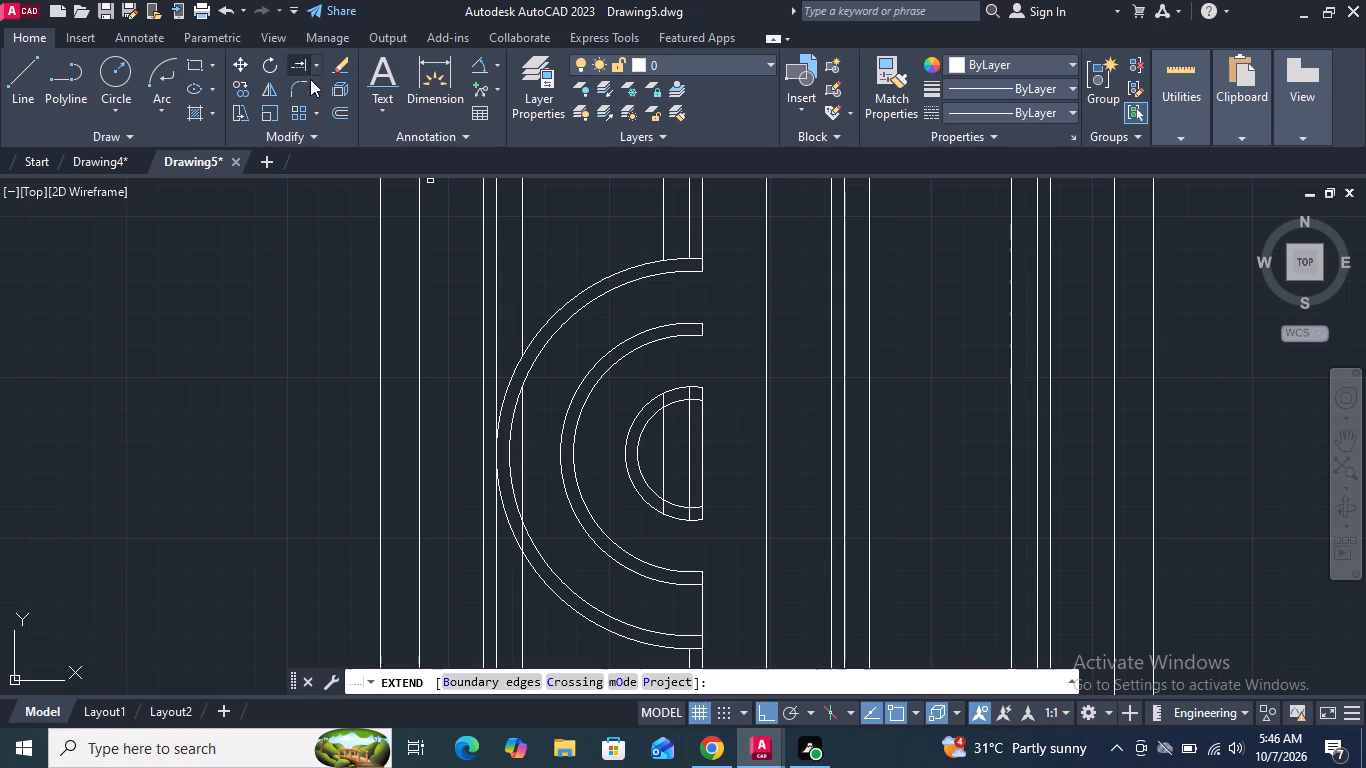
{"action": "left_click", "coordinate": [314, 62]}
{"action": "left_click", "coordinate": [348, 92]}
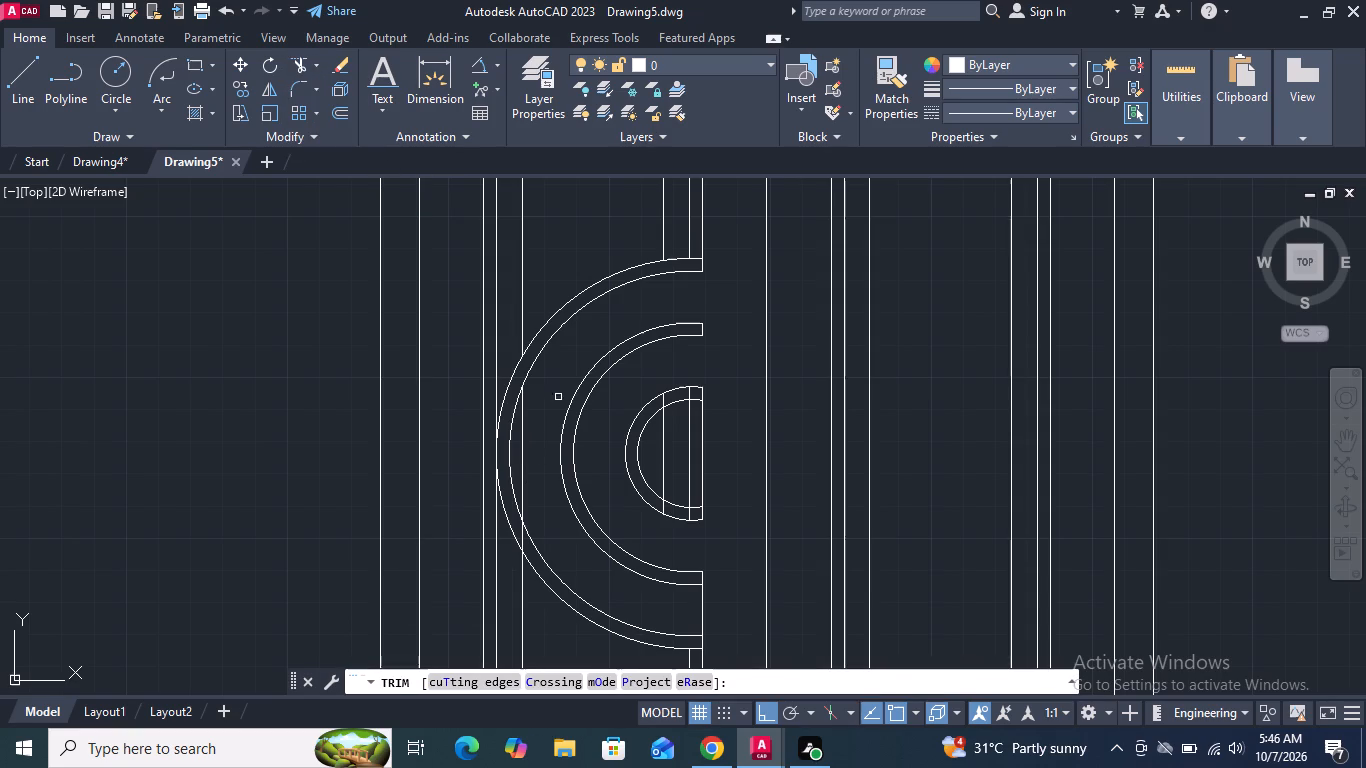
{"action": "left_click", "coordinate": [522, 446]}
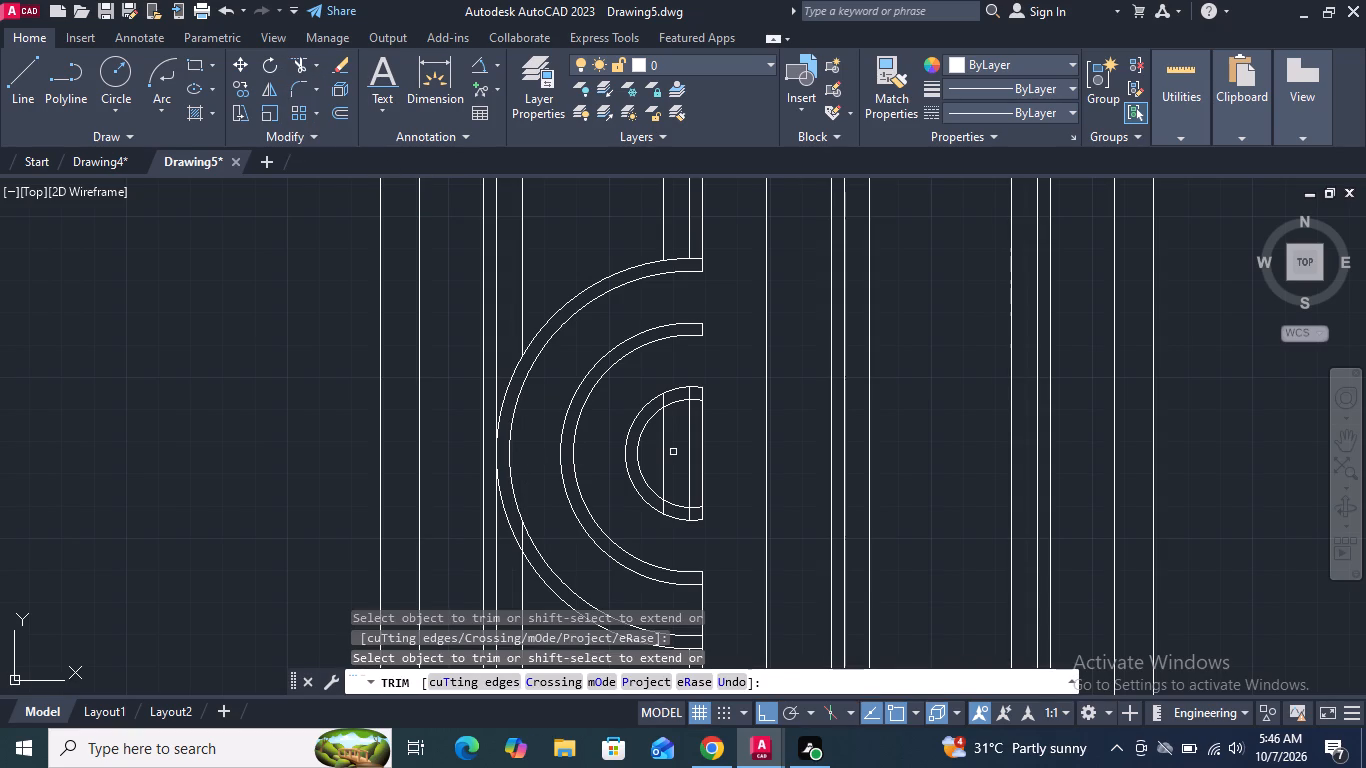
Trim away the innermost line of the right border inside the smallest half-ring, including the pieces within its band.
{"action": "scroll", "coordinate": [674, 452], "scroll_direction": "up", "scroll_amount": 1}
{"action": "left_click_drag", "start_coordinate": [672, 445], "coordinate": [634, 447]}
{"action": "scroll", "coordinate": [651, 542], "scroll_direction": "up", "scroll_amount": 3}
{"action": "left_click_drag", "start_coordinate": [634, 530], "coordinate": [653, 553]}
{"action": "scroll", "coordinate": [653, 553], "scroll_direction": "down", "scroll_amount": 4}
{"action": "scroll", "coordinate": [649, 432], "scroll_direction": "up", "scroll_amount": 3}
{"action": "left_click_drag", "start_coordinate": [673, 481], "coordinate": [649, 478]}
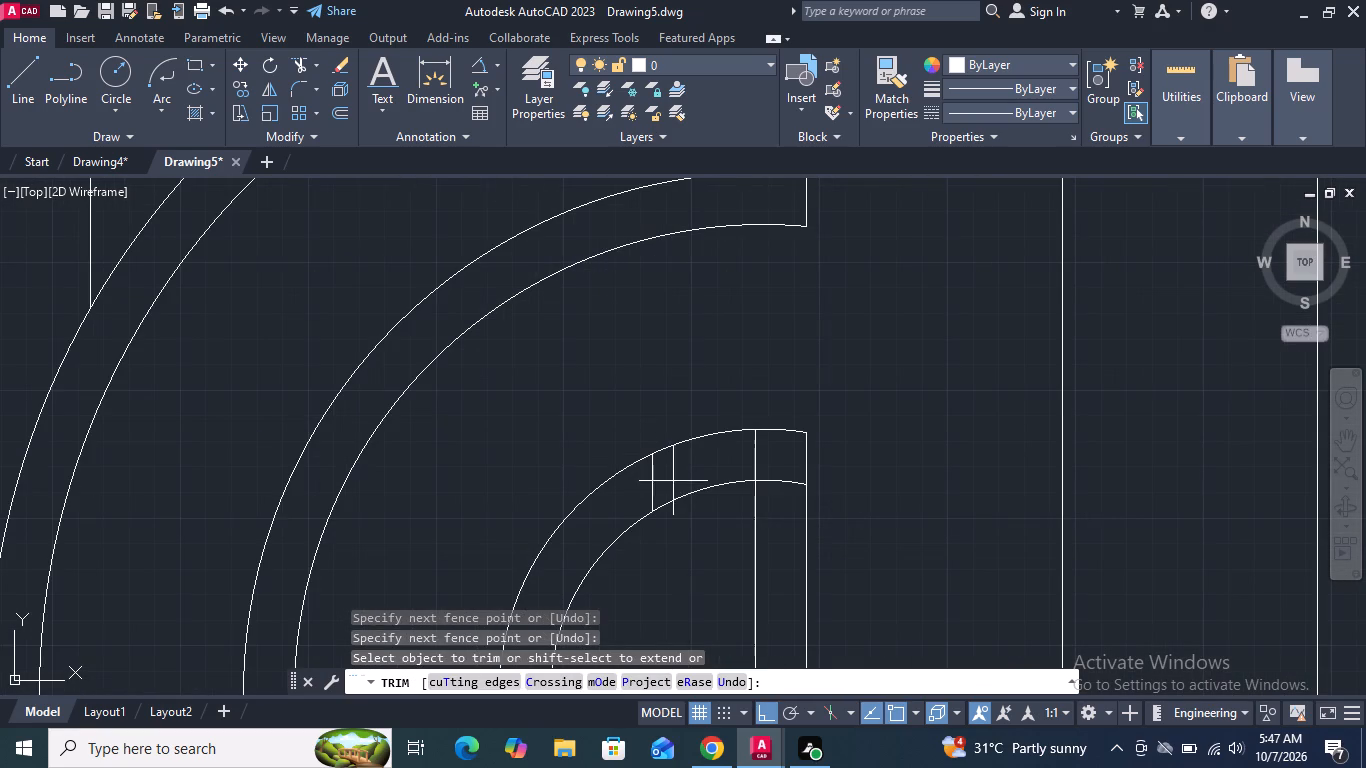
{"action": "left_click_drag", "start_coordinate": [649, 478], "coordinate": [625, 493]}
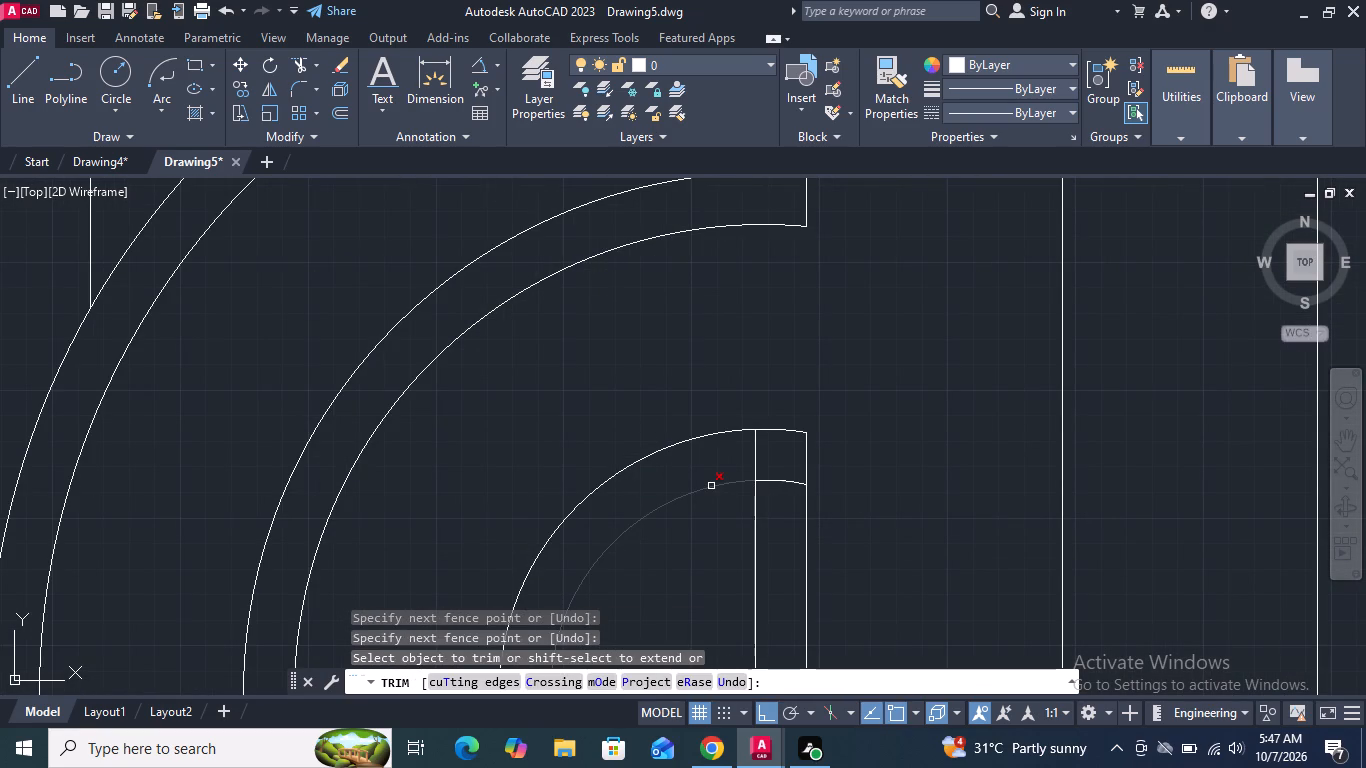
Trim the middle line of the right border inside the smallest half-ring's band at its upper and lower ends.
{"action": "scroll", "coordinate": [724, 508], "scroll_direction": "up", "scroll_amount": 2}
{"action": "left_click_drag", "start_coordinate": [783, 387], "coordinate": [850, 473]}
{"action": "scroll", "coordinate": [790, 310], "scroll_direction": "down", "scroll_amount": 4}
{"action": "scroll", "coordinate": [805, 519], "scroll_direction": "up", "scroll_amount": 4}
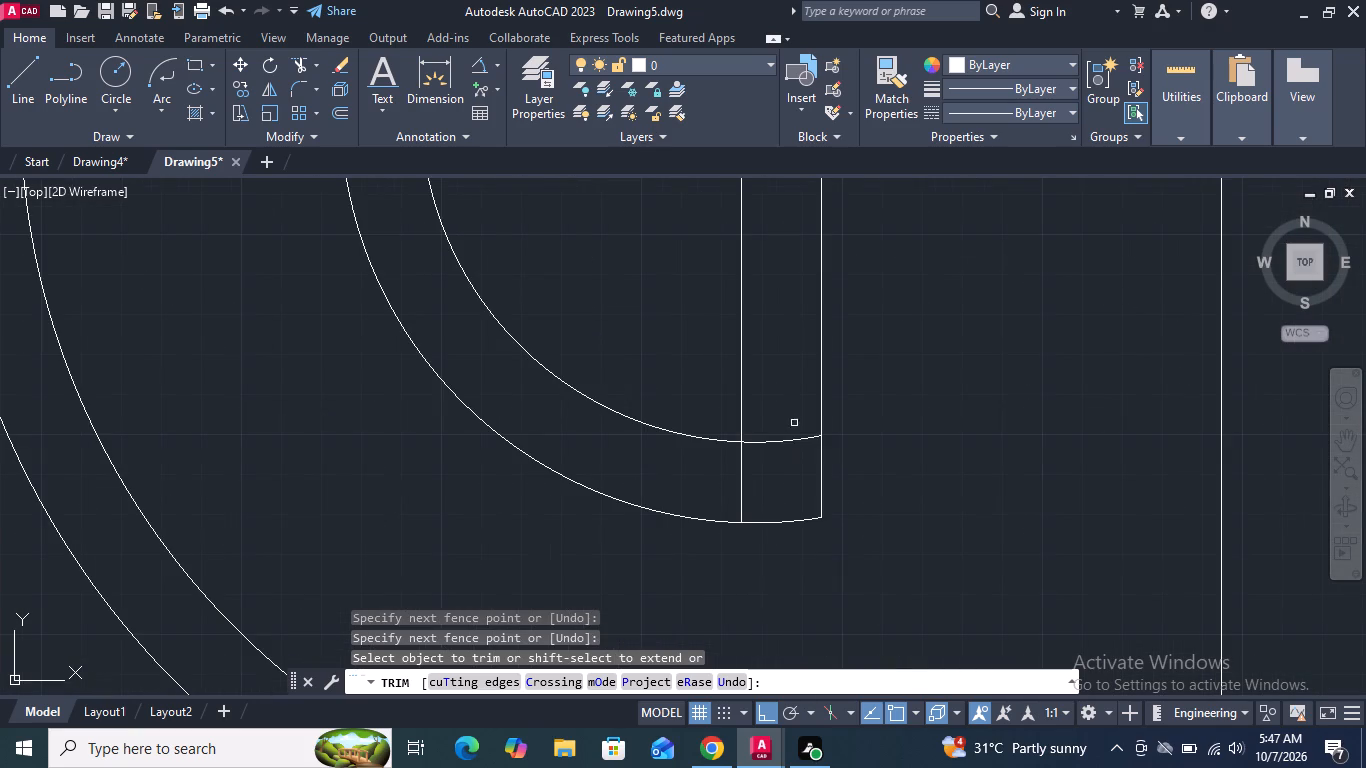
{"action": "left_click_drag", "start_coordinate": [794, 421], "coordinate": [726, 478]}
{"action": "scroll", "coordinate": [730, 490], "scroll_direction": "down", "scroll_amount": 4}
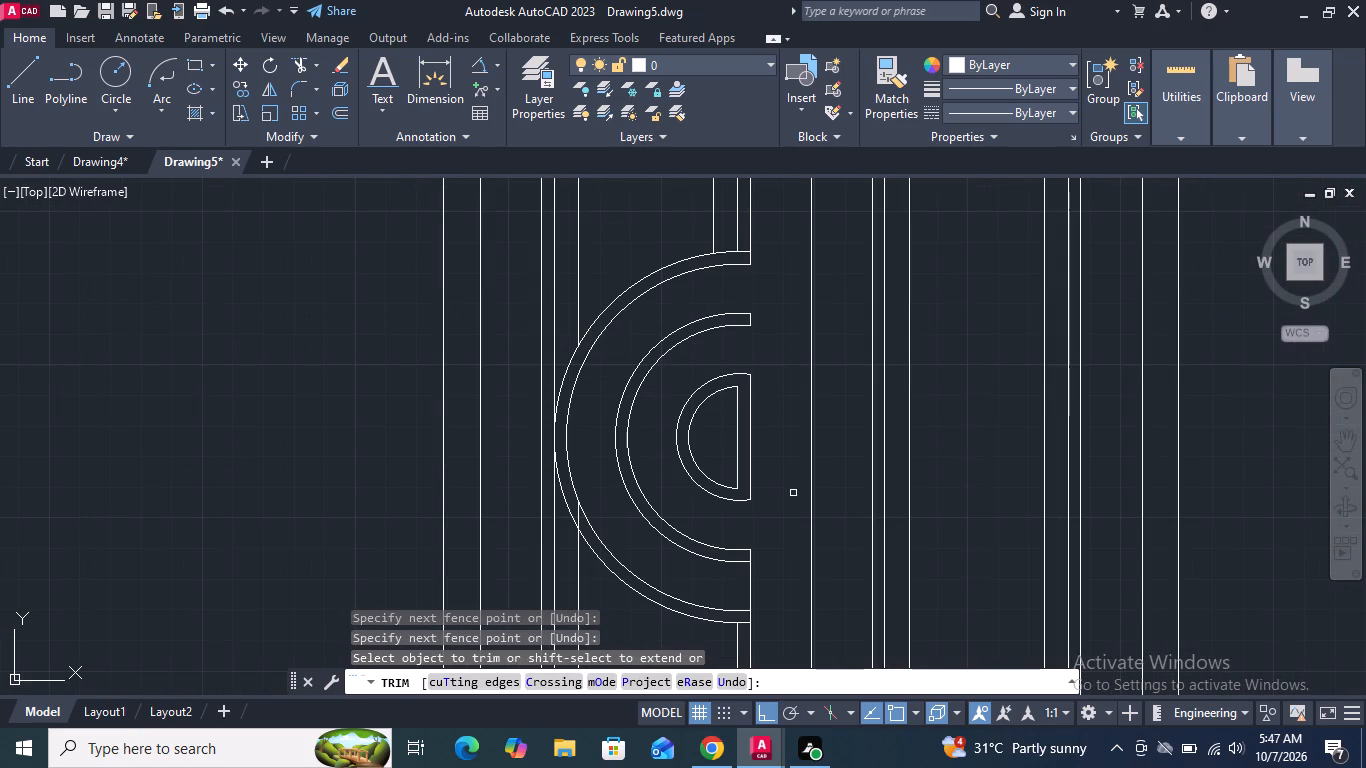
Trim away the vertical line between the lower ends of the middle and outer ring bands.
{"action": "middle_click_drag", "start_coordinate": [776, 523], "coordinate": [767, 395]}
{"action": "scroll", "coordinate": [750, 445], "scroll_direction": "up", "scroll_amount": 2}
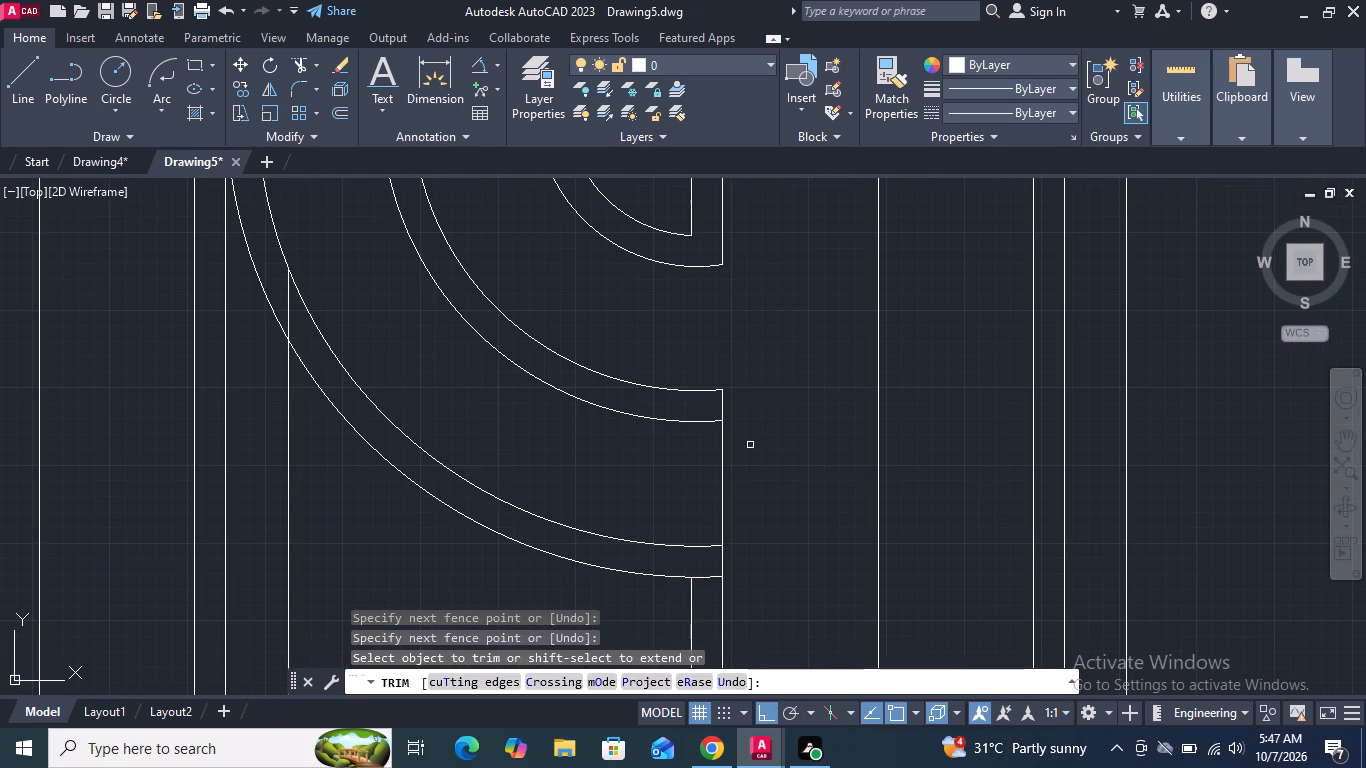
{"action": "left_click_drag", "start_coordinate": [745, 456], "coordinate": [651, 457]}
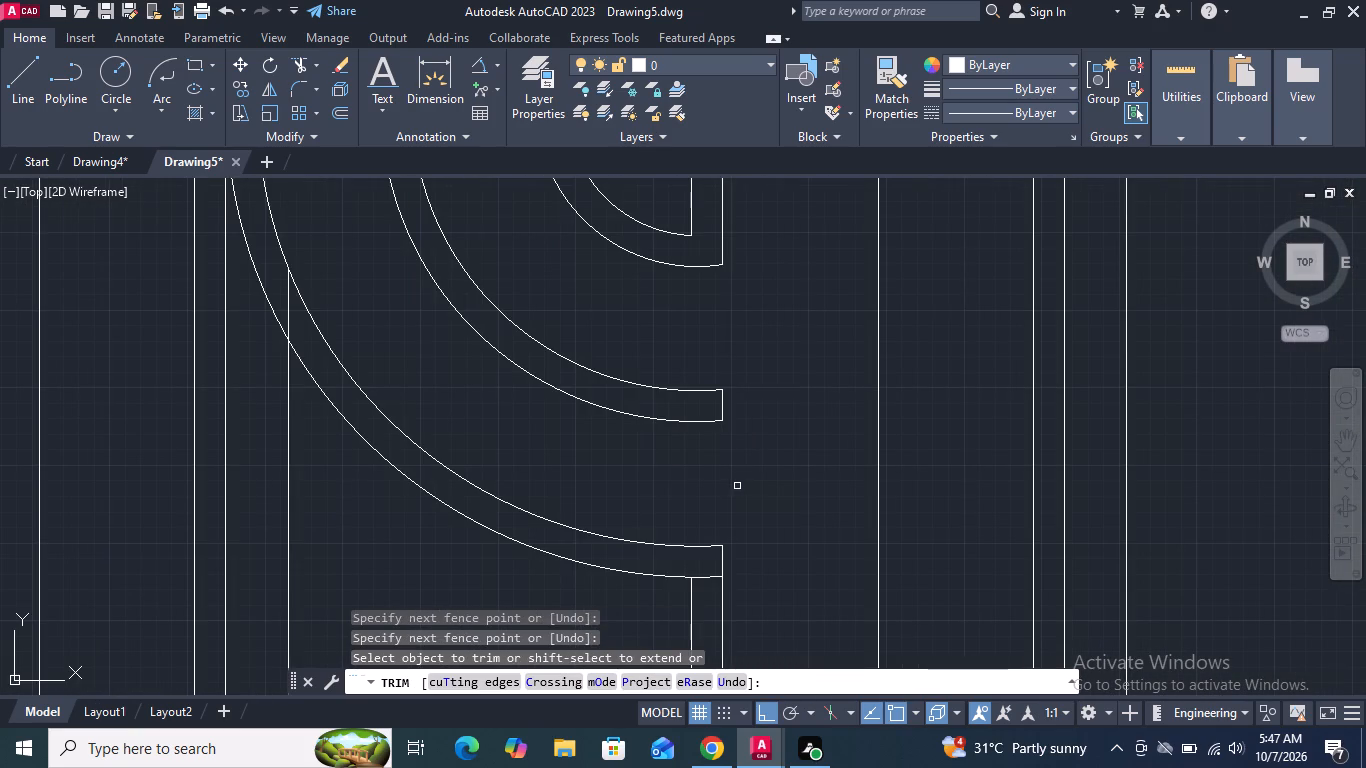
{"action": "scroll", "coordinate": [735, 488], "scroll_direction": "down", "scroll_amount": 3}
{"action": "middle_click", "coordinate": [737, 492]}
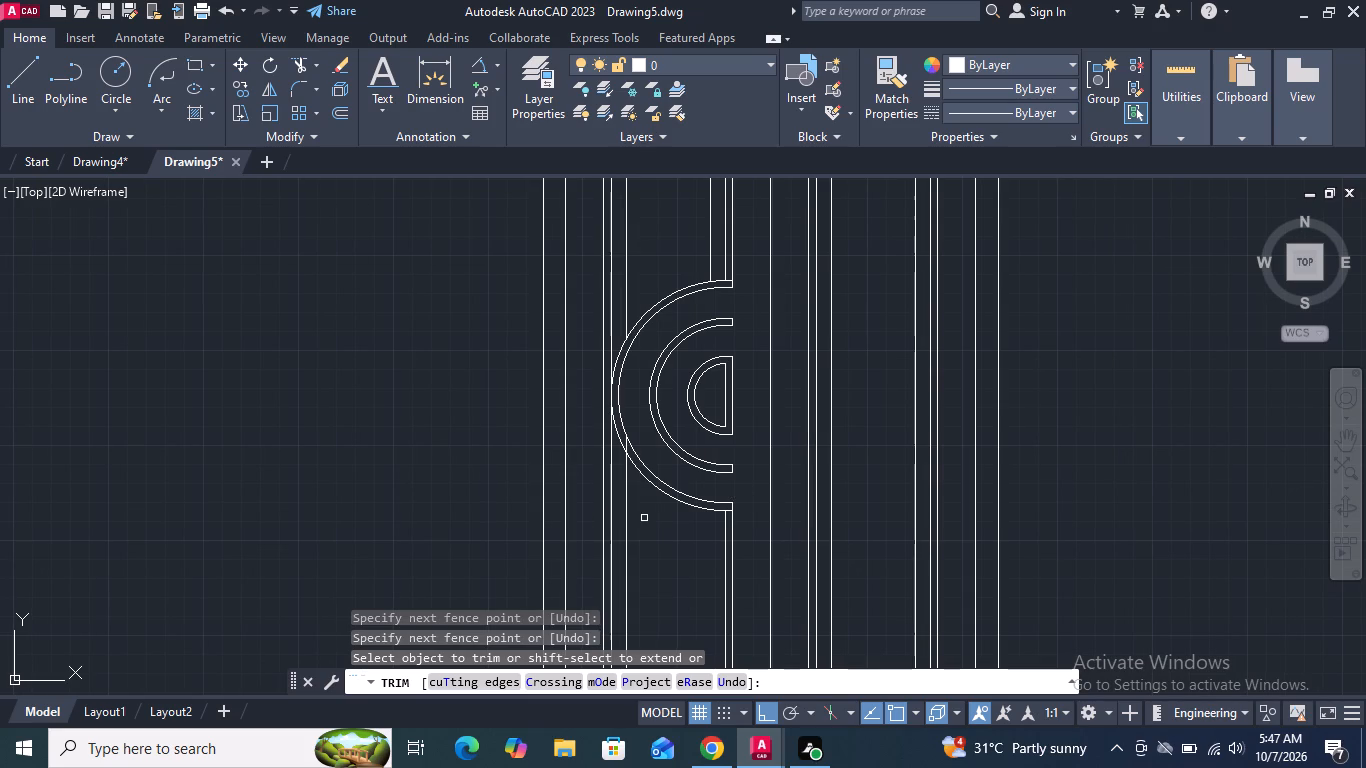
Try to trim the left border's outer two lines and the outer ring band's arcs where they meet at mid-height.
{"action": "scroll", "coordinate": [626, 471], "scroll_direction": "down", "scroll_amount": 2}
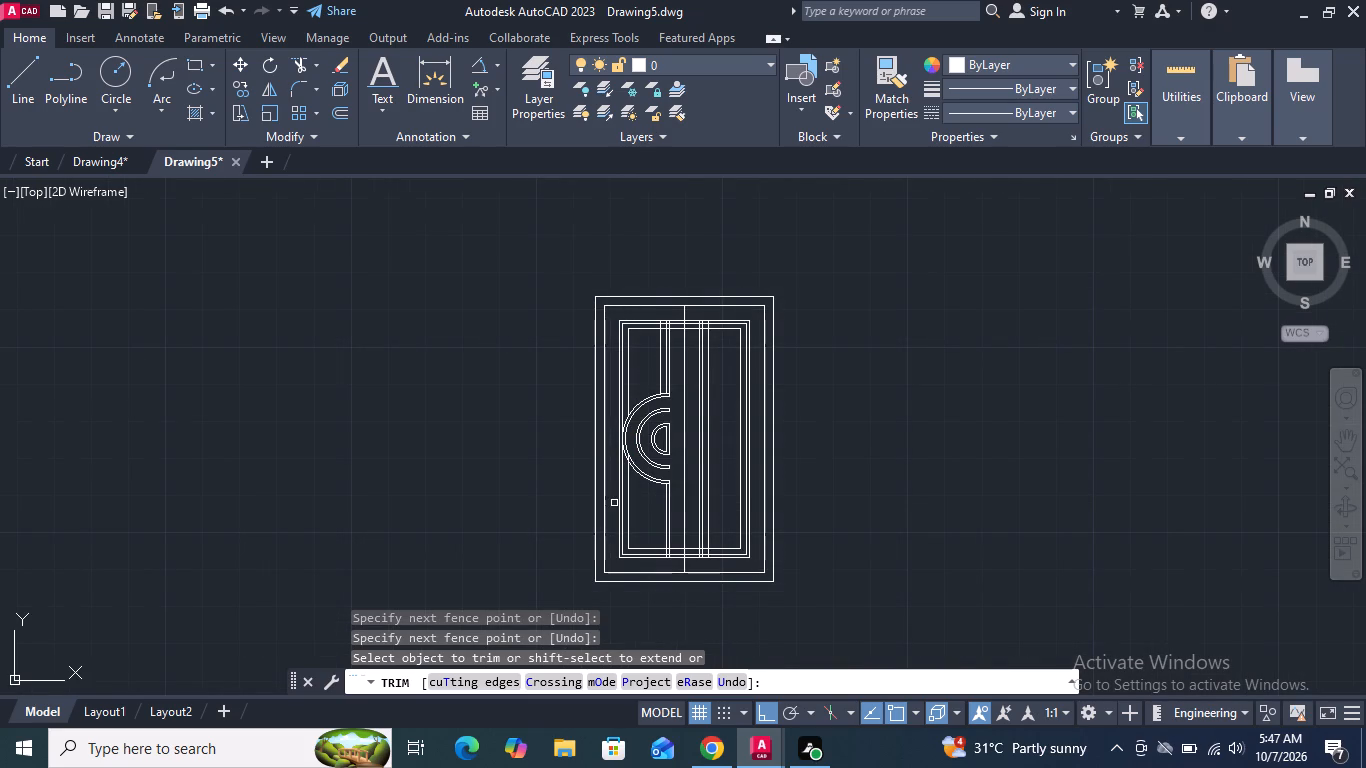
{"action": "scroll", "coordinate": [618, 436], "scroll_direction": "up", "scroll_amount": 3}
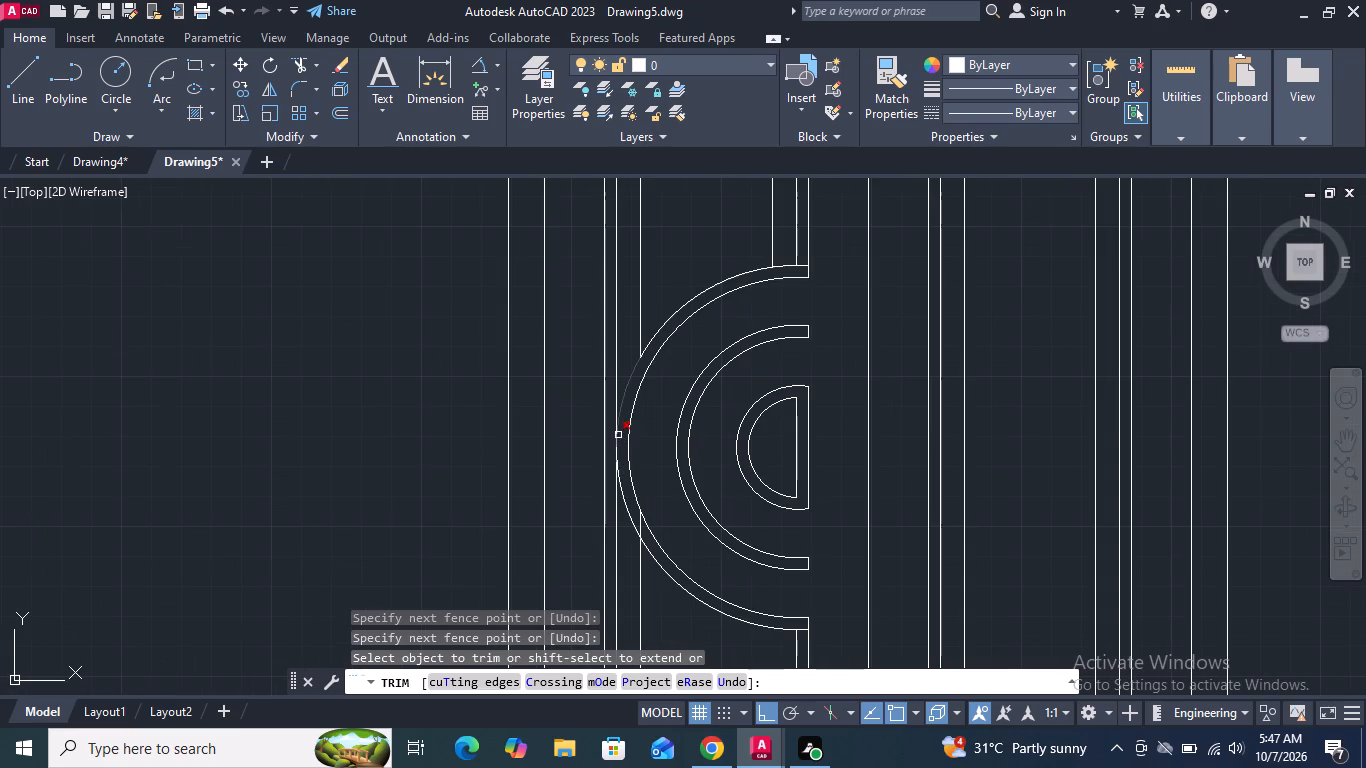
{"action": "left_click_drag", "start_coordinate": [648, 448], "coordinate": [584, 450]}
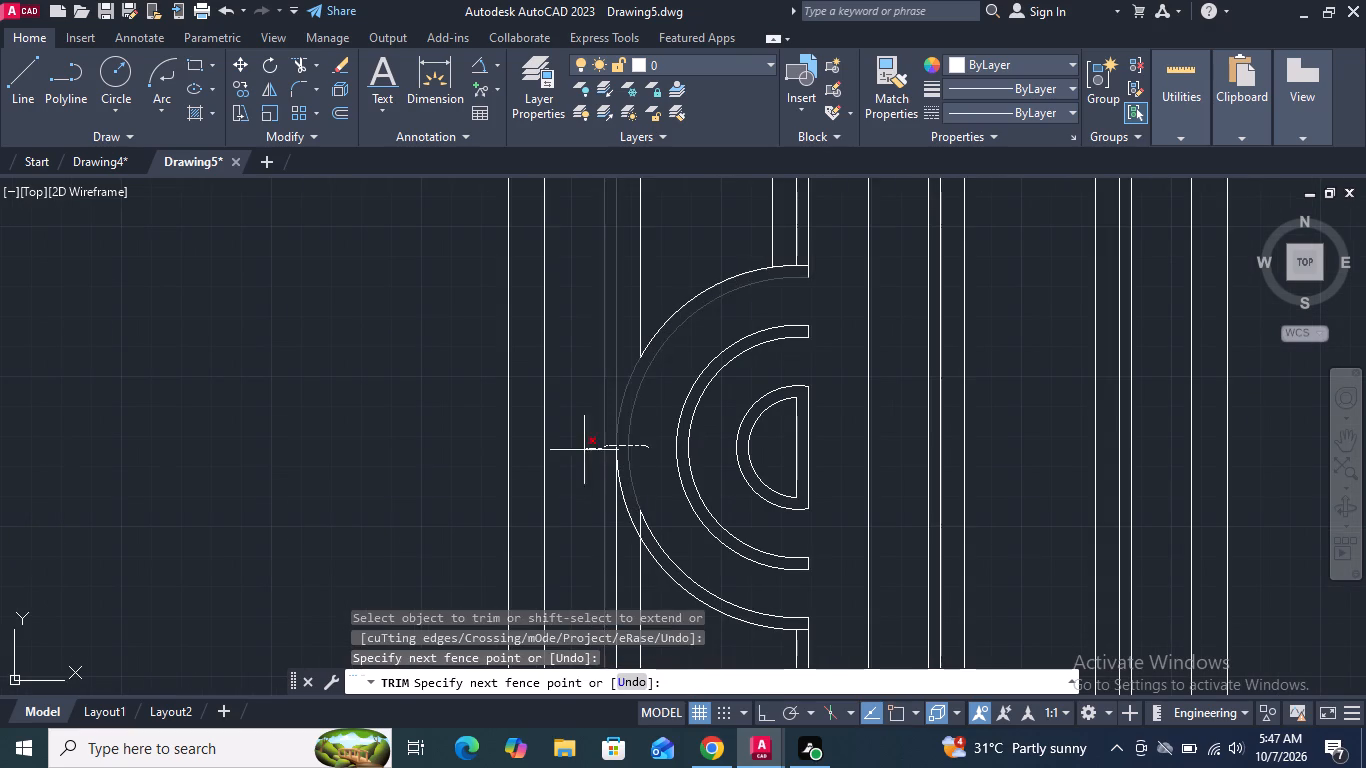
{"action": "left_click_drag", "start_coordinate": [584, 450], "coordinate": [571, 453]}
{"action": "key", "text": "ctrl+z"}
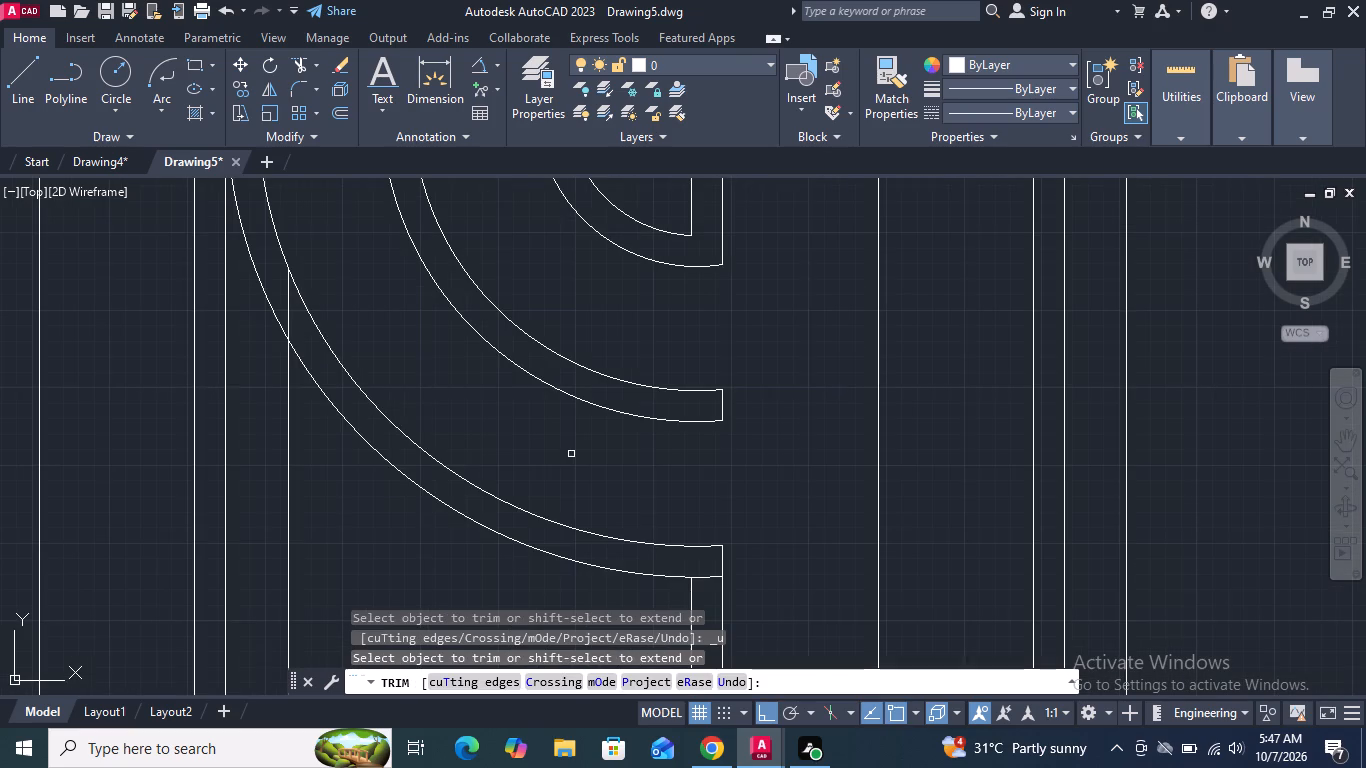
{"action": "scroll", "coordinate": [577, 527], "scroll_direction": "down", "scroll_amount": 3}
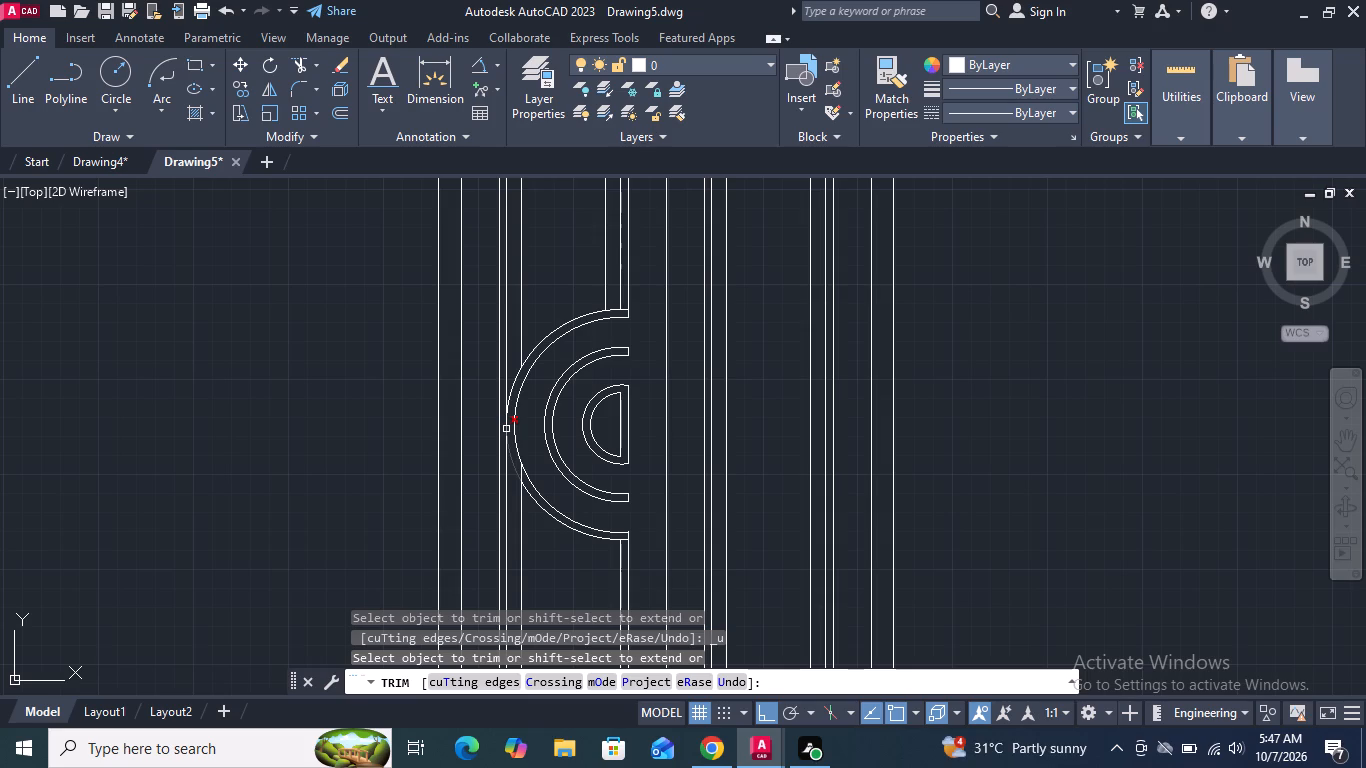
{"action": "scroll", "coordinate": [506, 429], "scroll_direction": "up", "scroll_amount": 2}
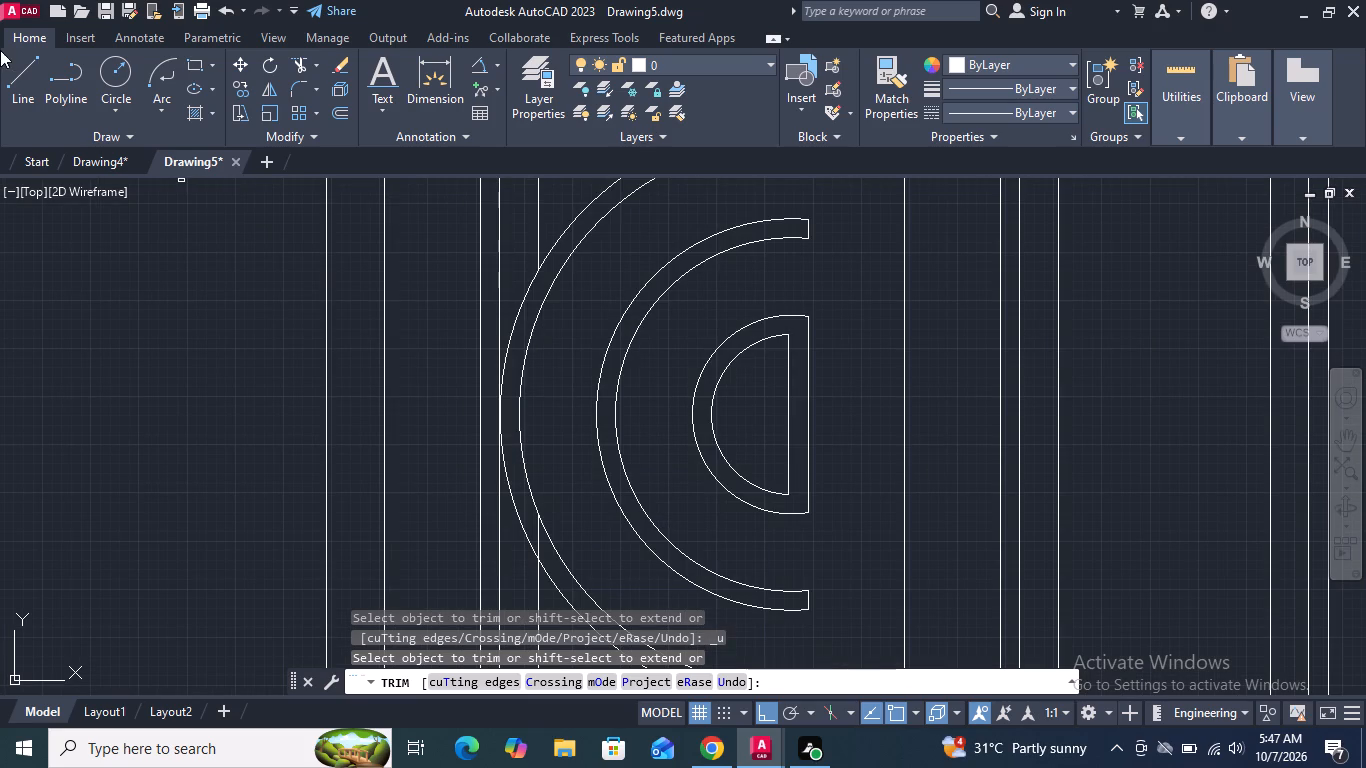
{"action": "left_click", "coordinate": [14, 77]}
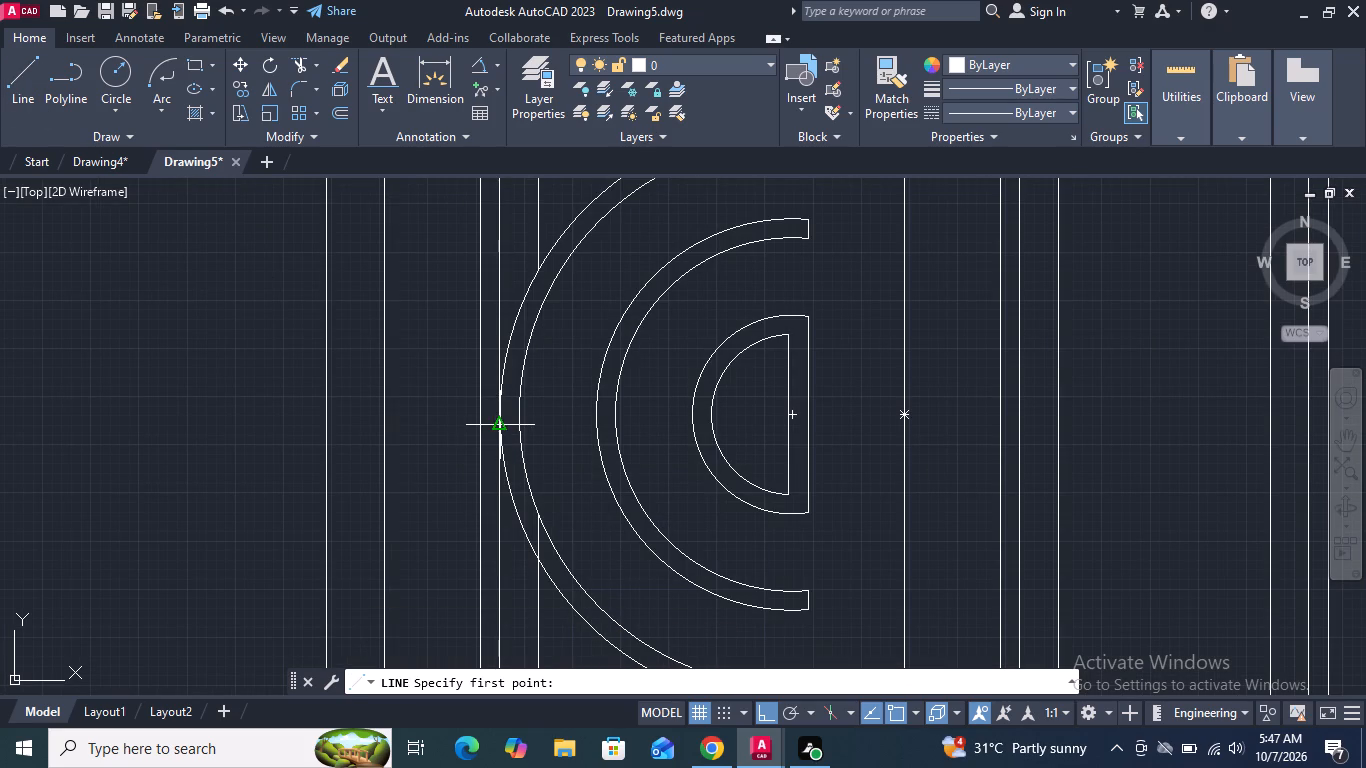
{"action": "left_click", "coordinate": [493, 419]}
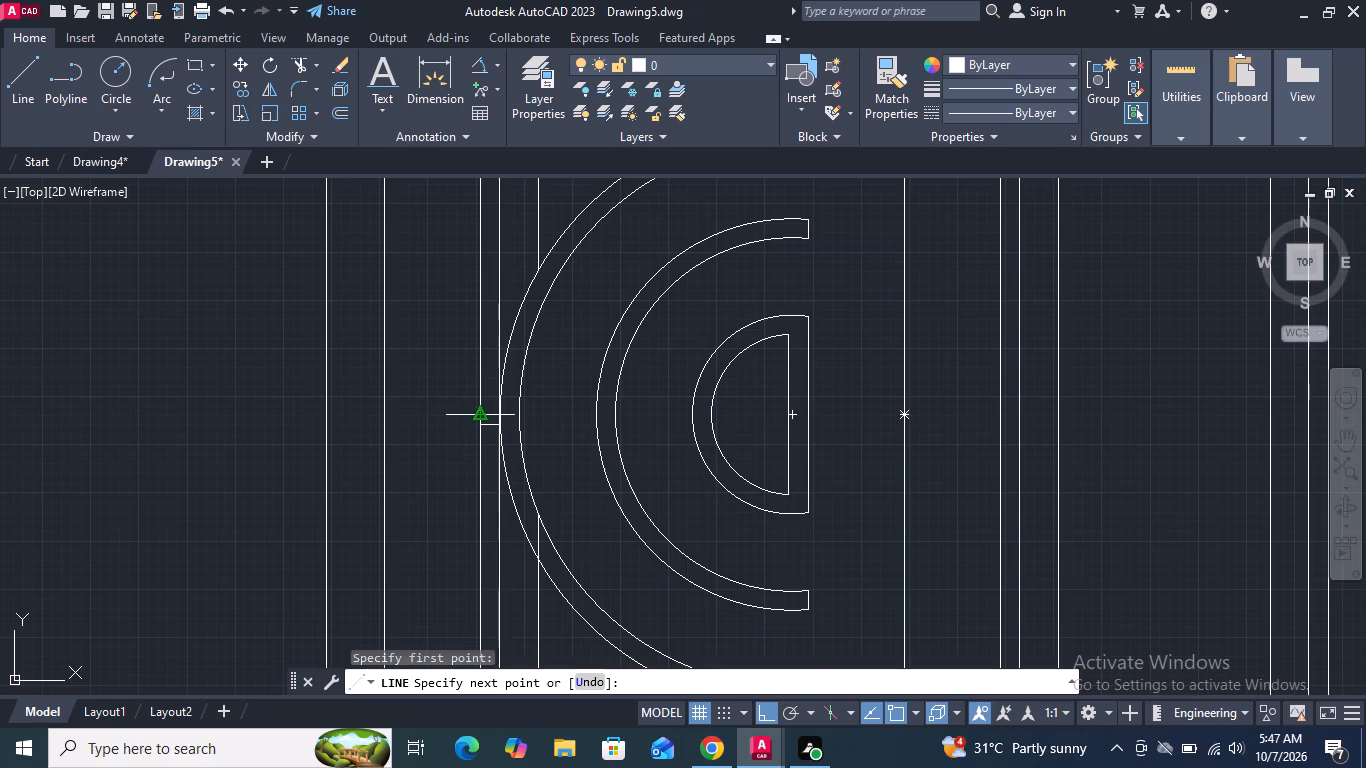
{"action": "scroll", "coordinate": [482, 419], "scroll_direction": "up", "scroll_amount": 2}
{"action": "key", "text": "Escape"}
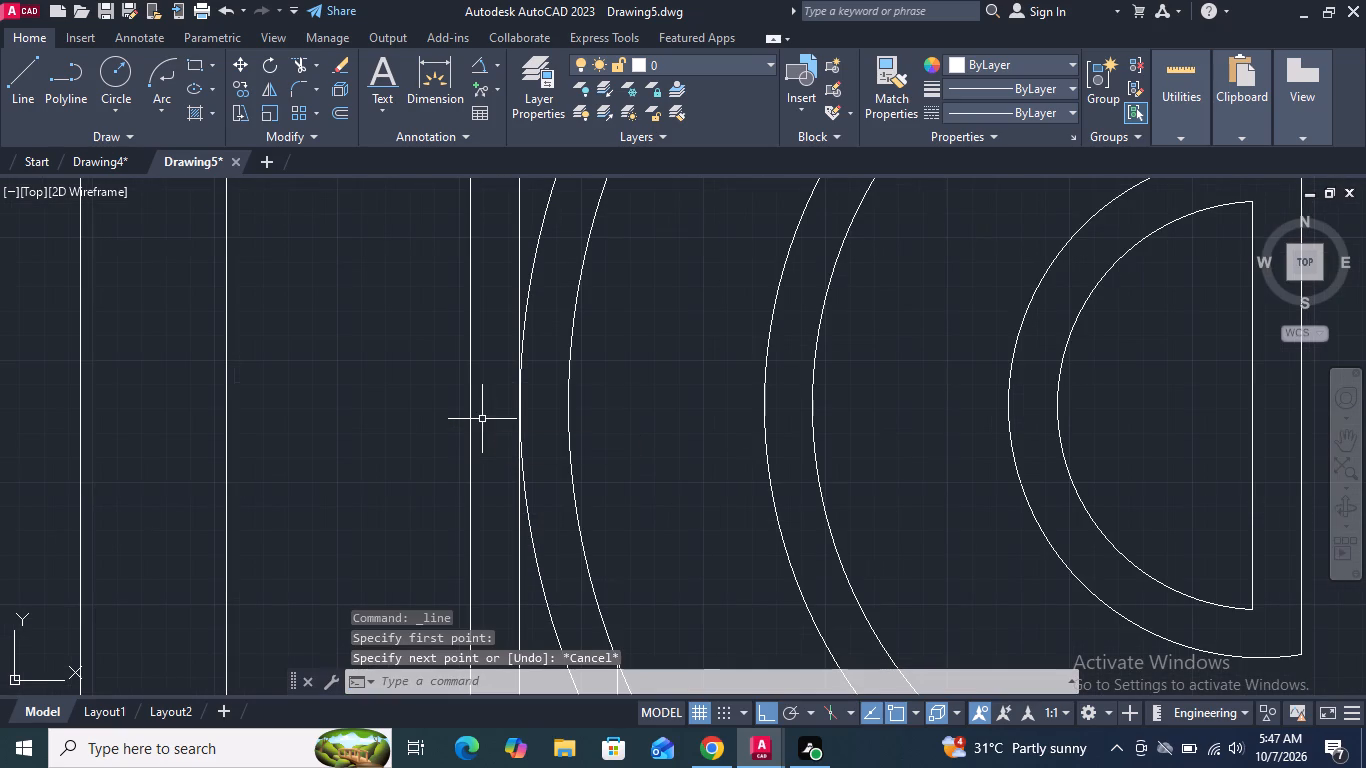
Draw a horizontal line at mid-height from the midpoint of the left border's outermost line to the inner arc of the largest half-ring.
{"action": "left_click", "coordinate": [4, 82]}
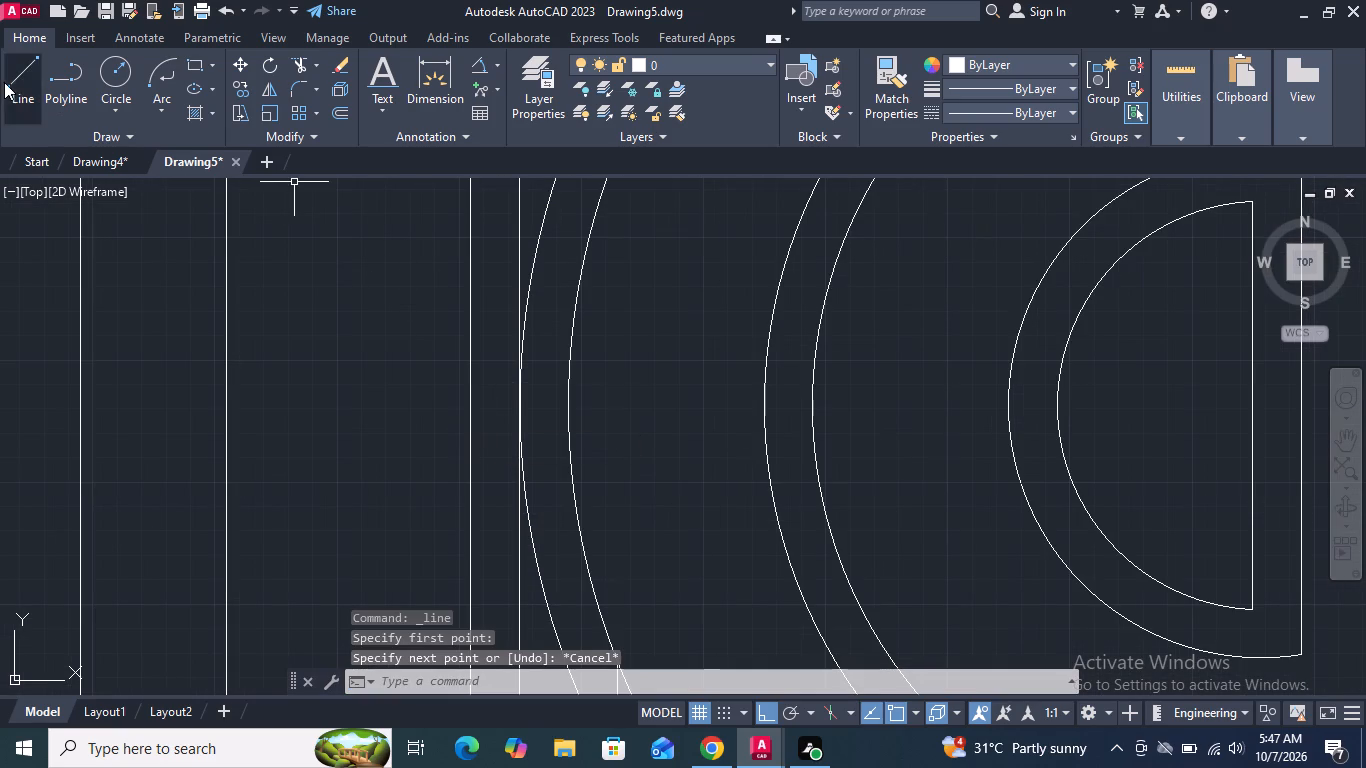
{"action": "left_click", "coordinate": [470, 402]}
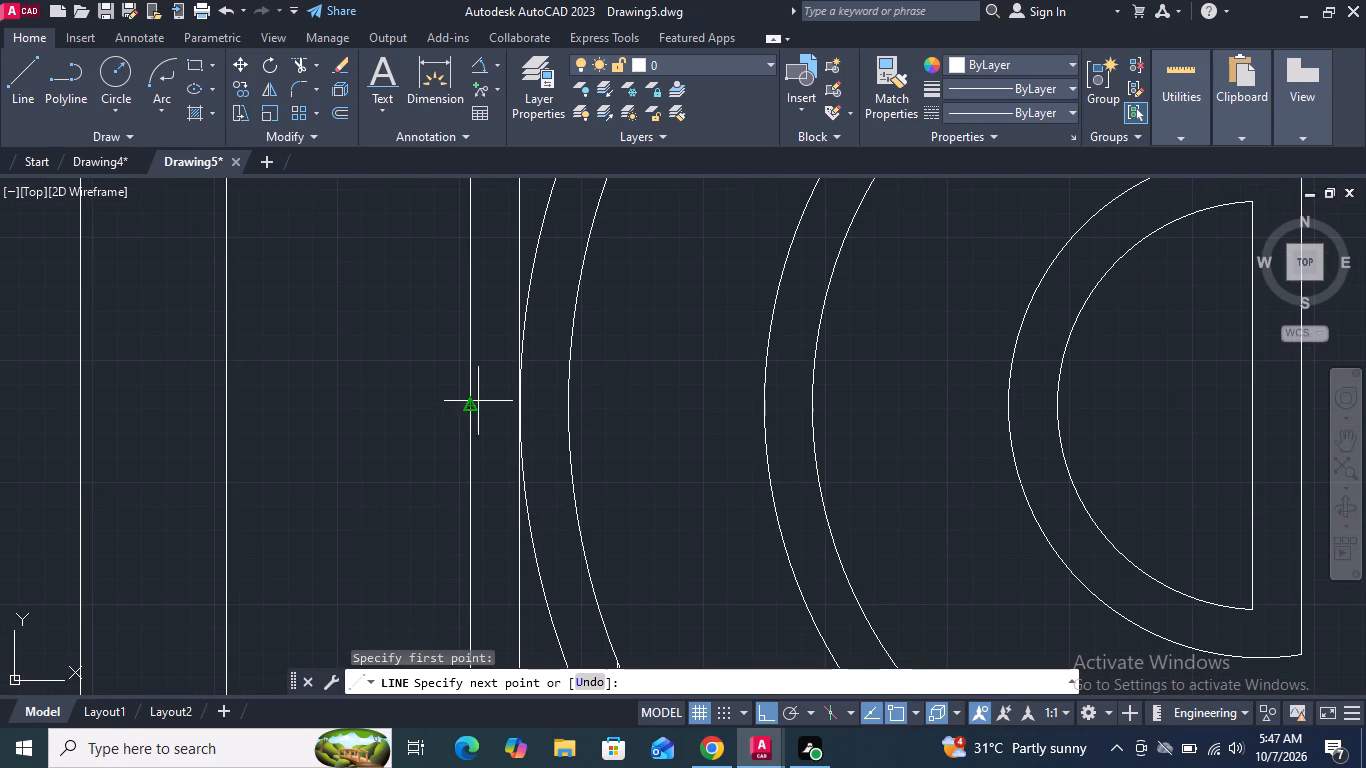
{"action": "left_click", "coordinate": [569, 402]}
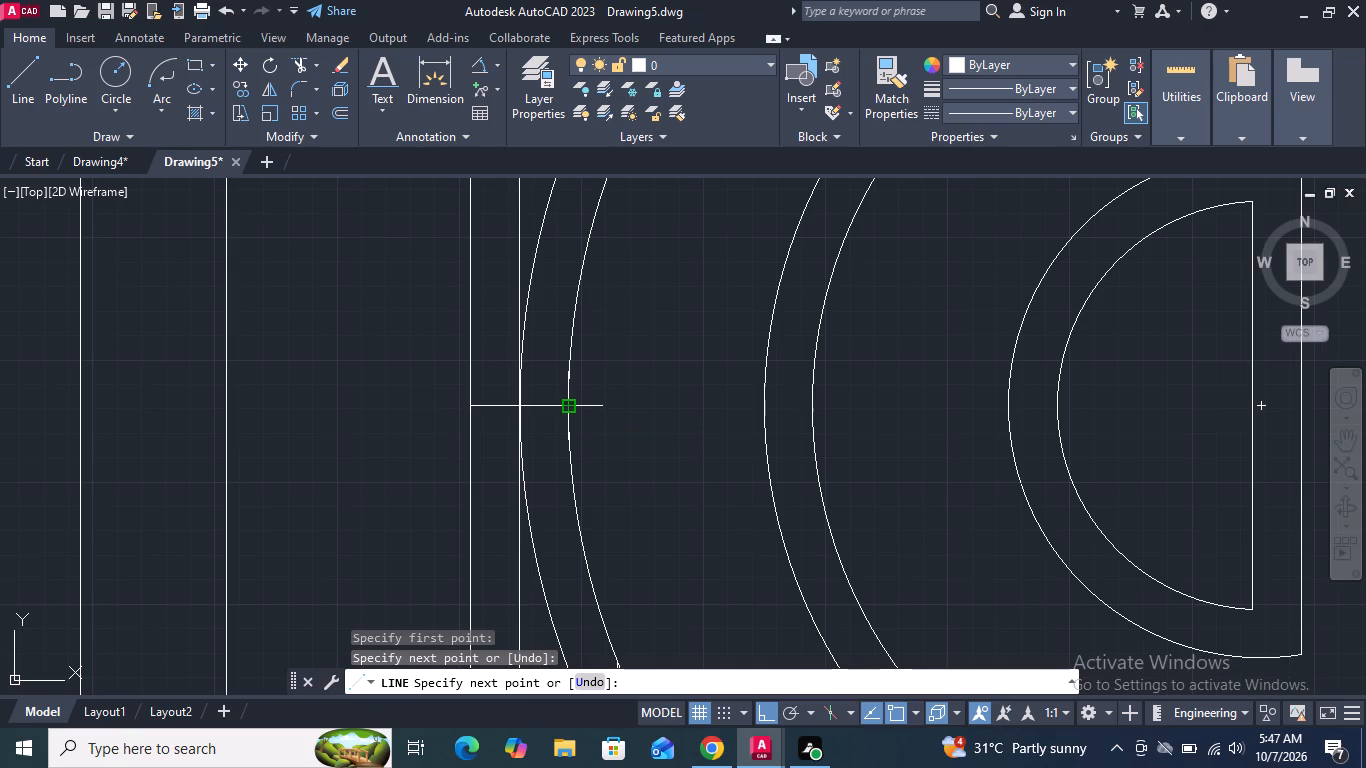
{"action": "left_click", "coordinate": [569, 401]}
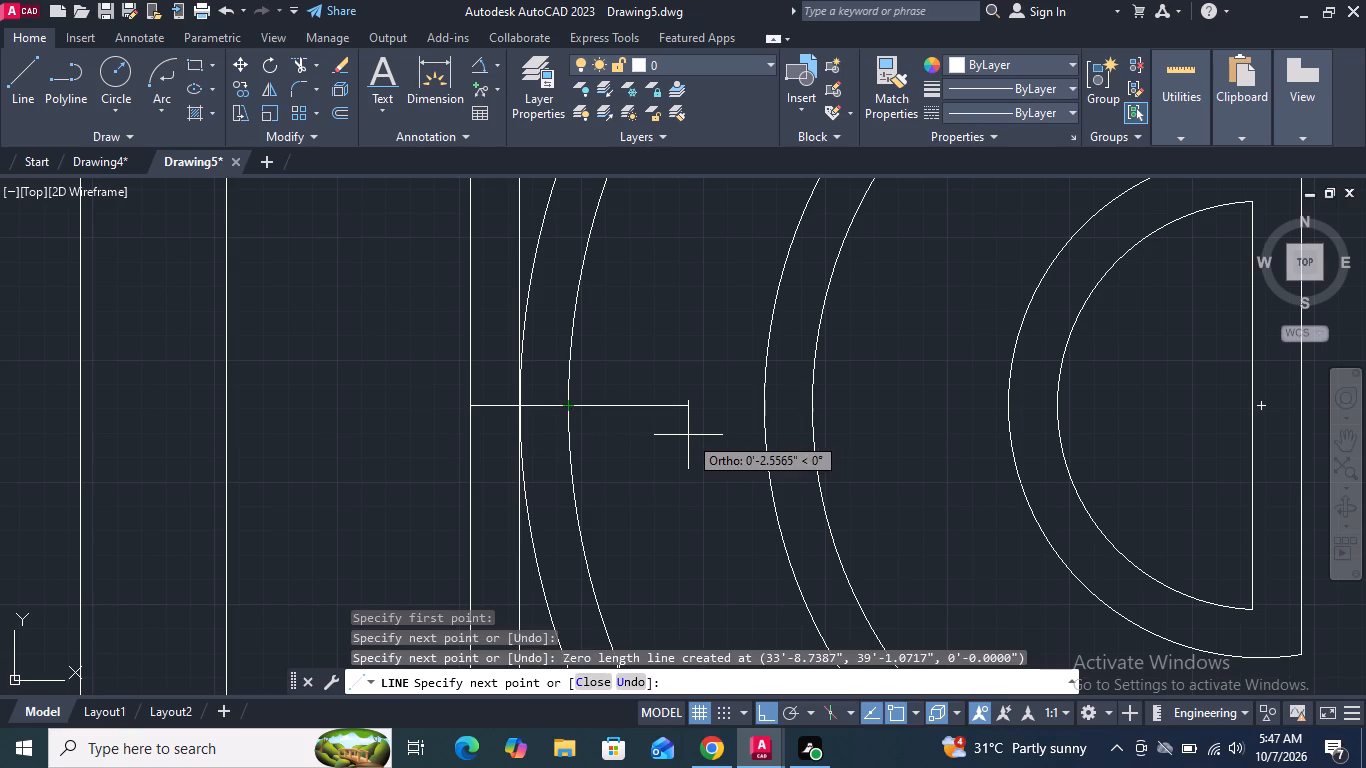
{"action": "key", "text": "Return"}
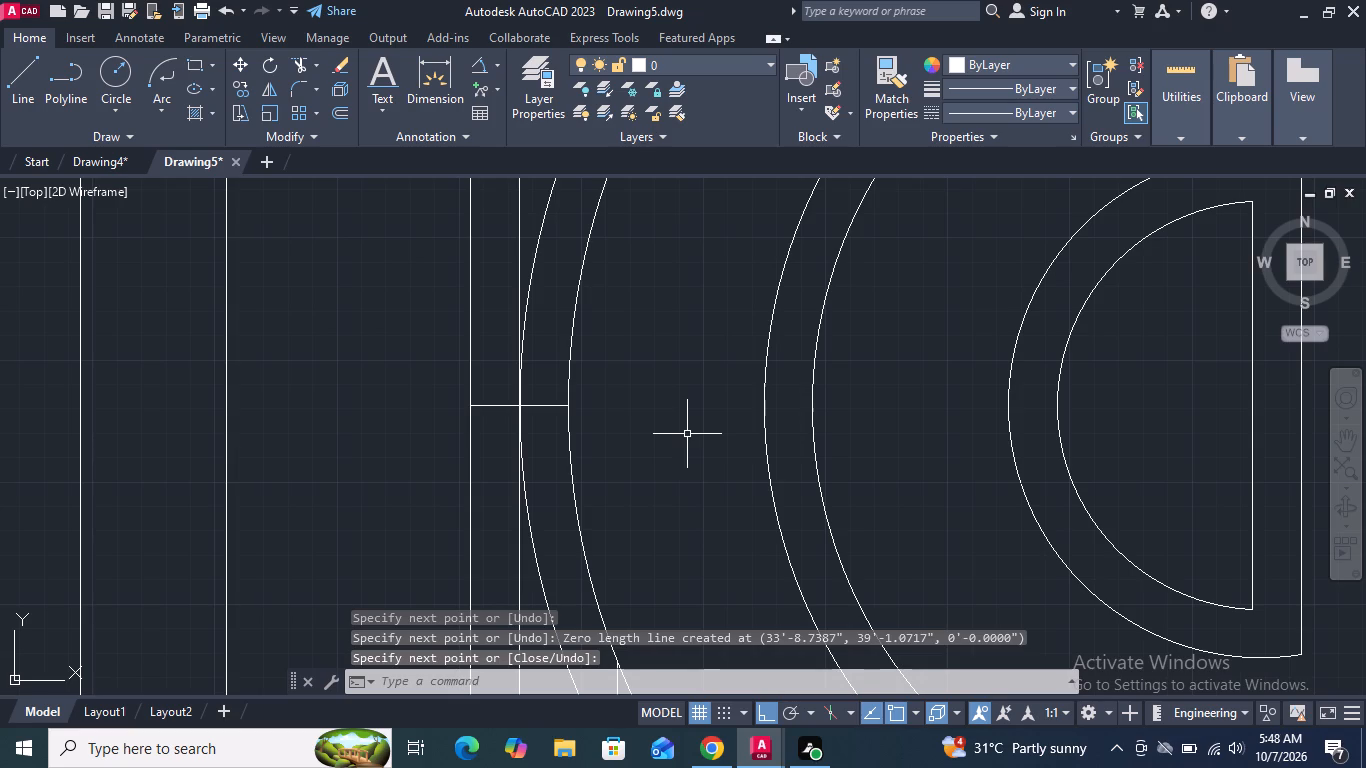
{"action": "scroll", "coordinate": [686, 433], "scroll_direction": "down", "scroll_amount": 2}
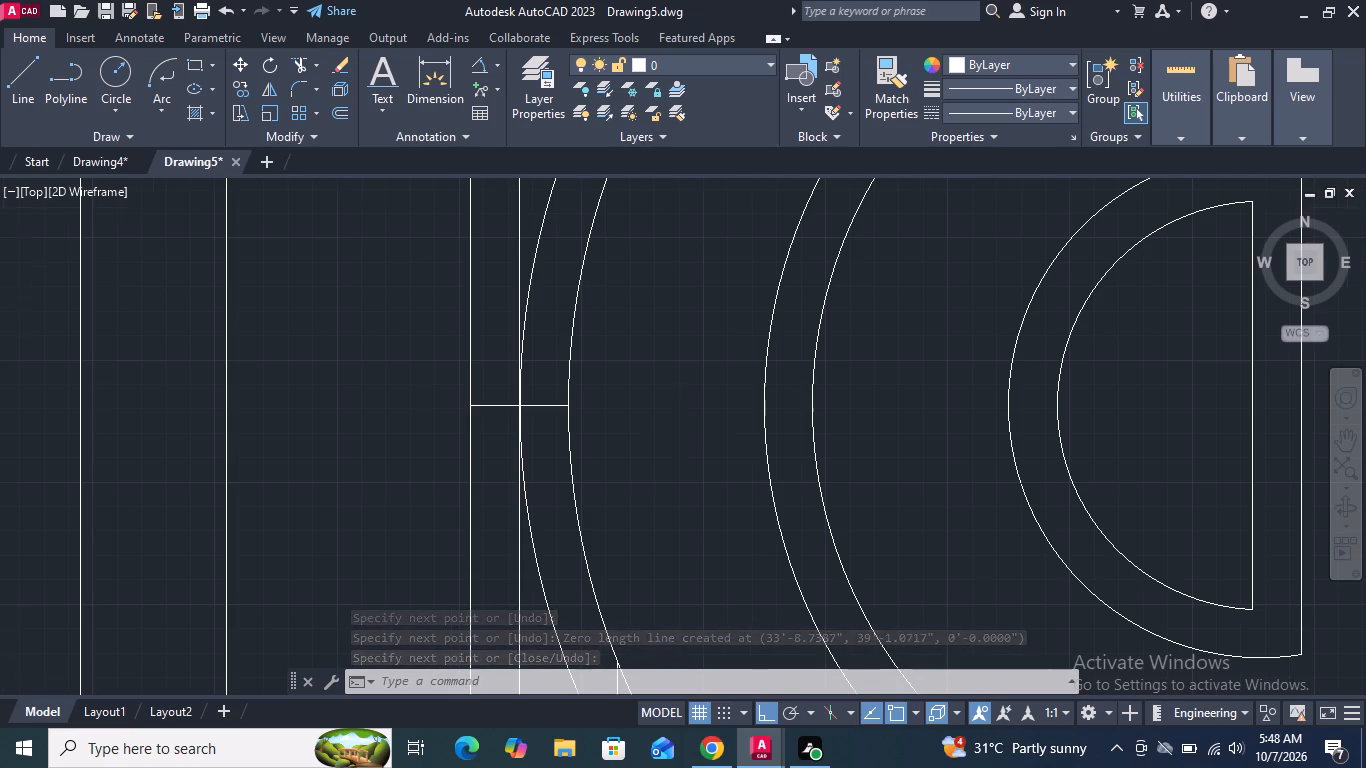
{"action": "scroll", "coordinate": [686, 433], "scroll_direction": "down", "scroll_amount": 2}
{"action": "middle_click_drag", "start_coordinate": [686, 432], "coordinate": [667, 375]}
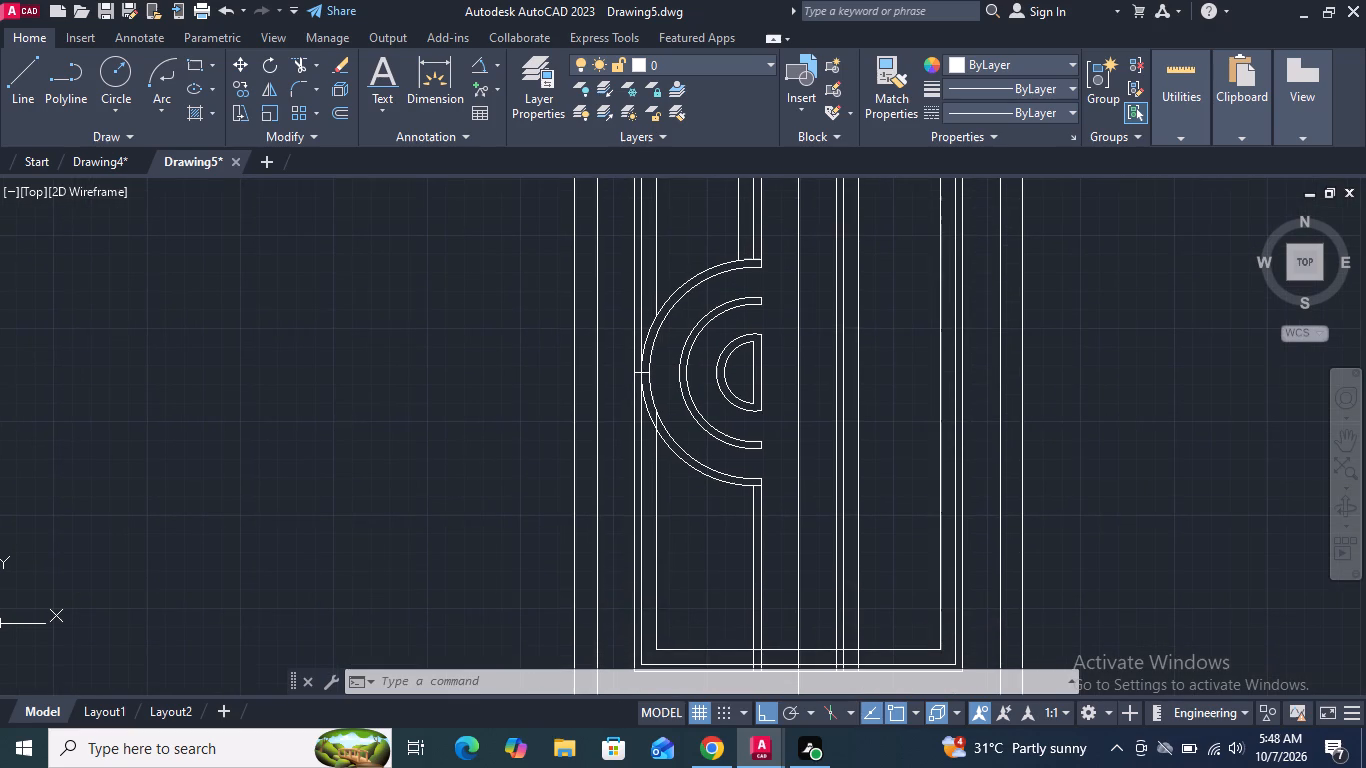
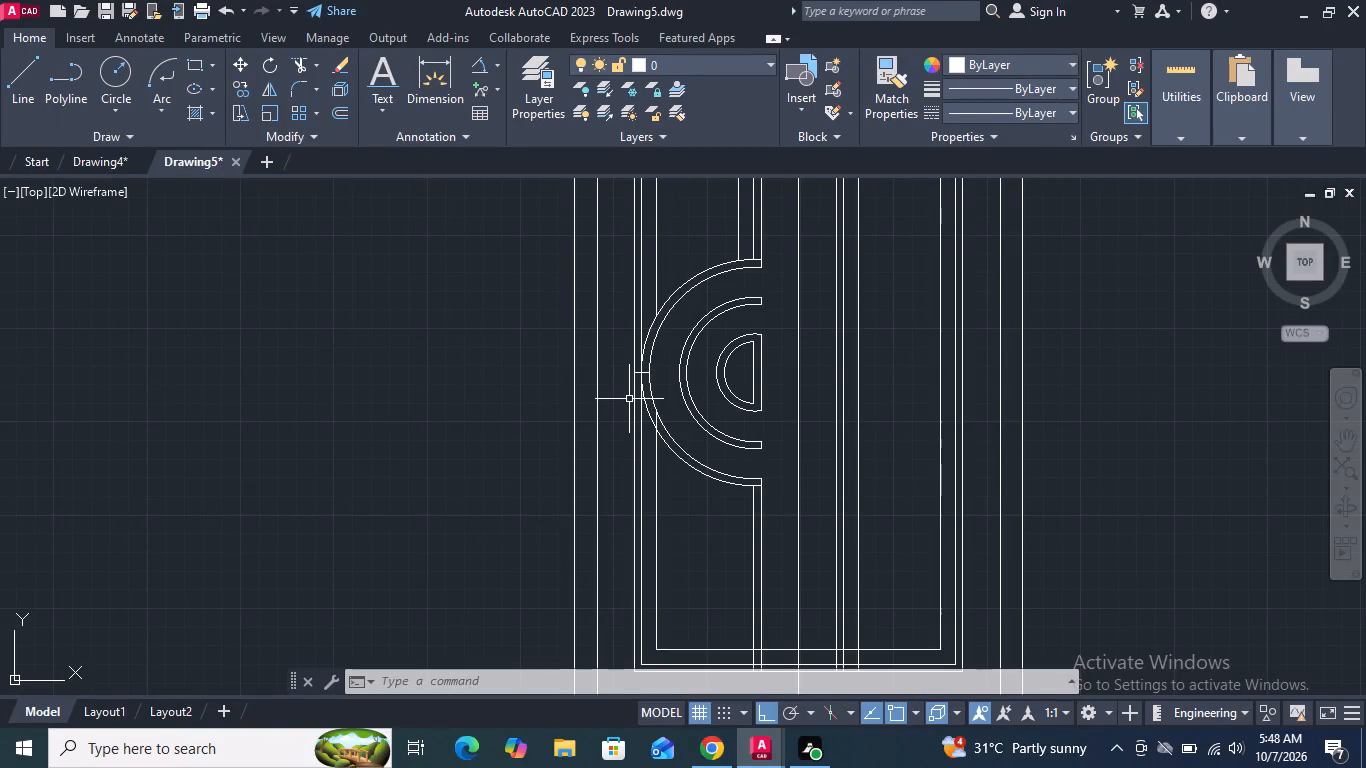
Offset the mid-height horizontal line at the left border by 2" both above and below.
{"action": "scroll", "coordinate": [632, 369], "scroll_direction": "up", "scroll_amount": 2}
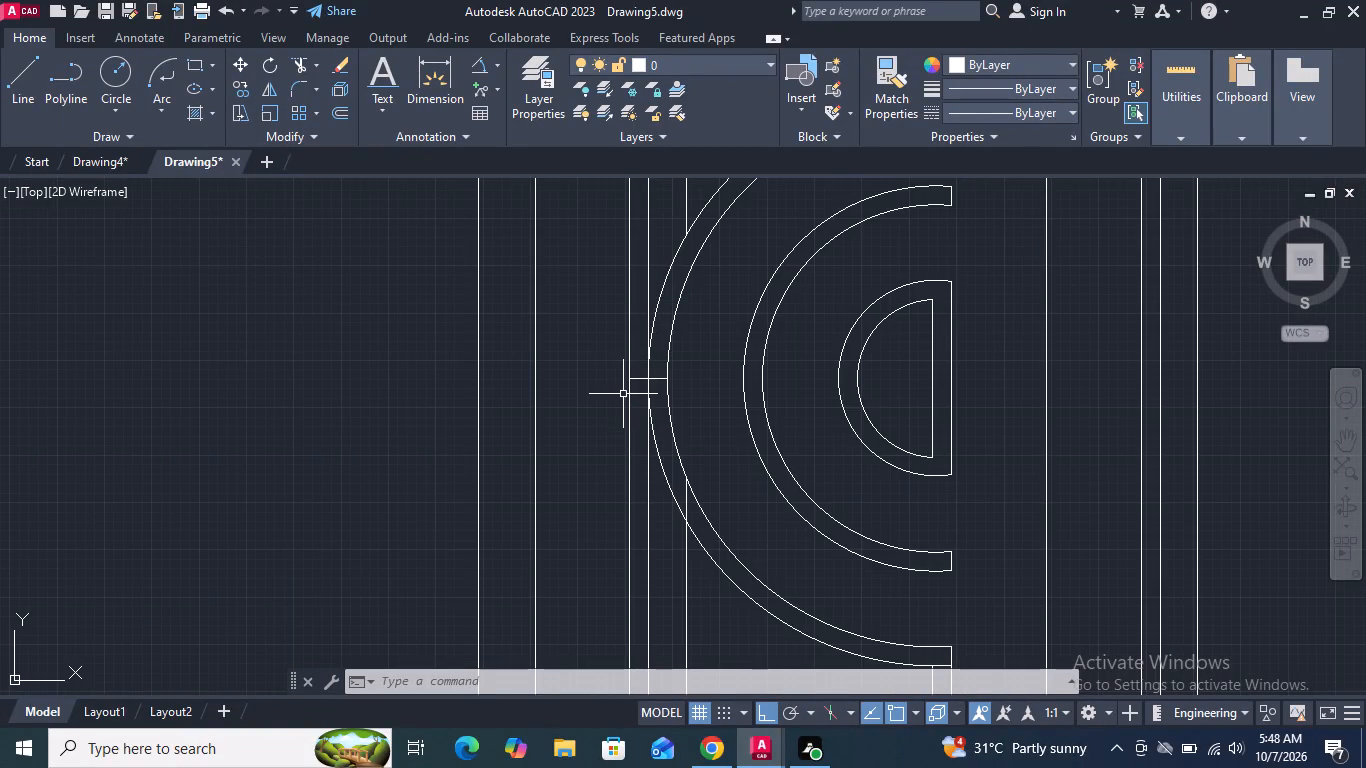
{"action": "left_click", "coordinate": [344, 113]}
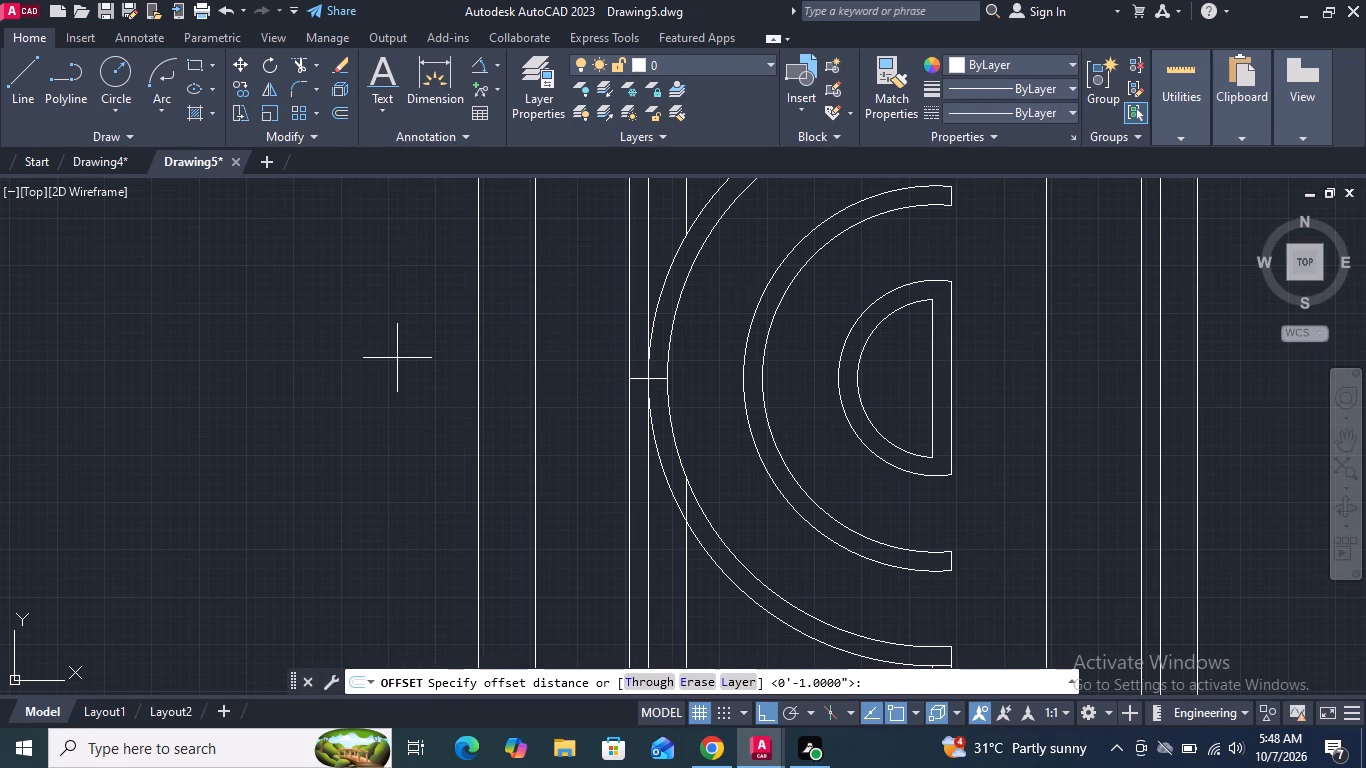
{"action": "key", "text": "2"}
{"action": "key", "text": "shift+quotedbl"}
{"action": "key", "text": "Return"}
{"action": "scroll", "coordinate": [665, 382], "scroll_direction": "up", "scroll_amount": 3}
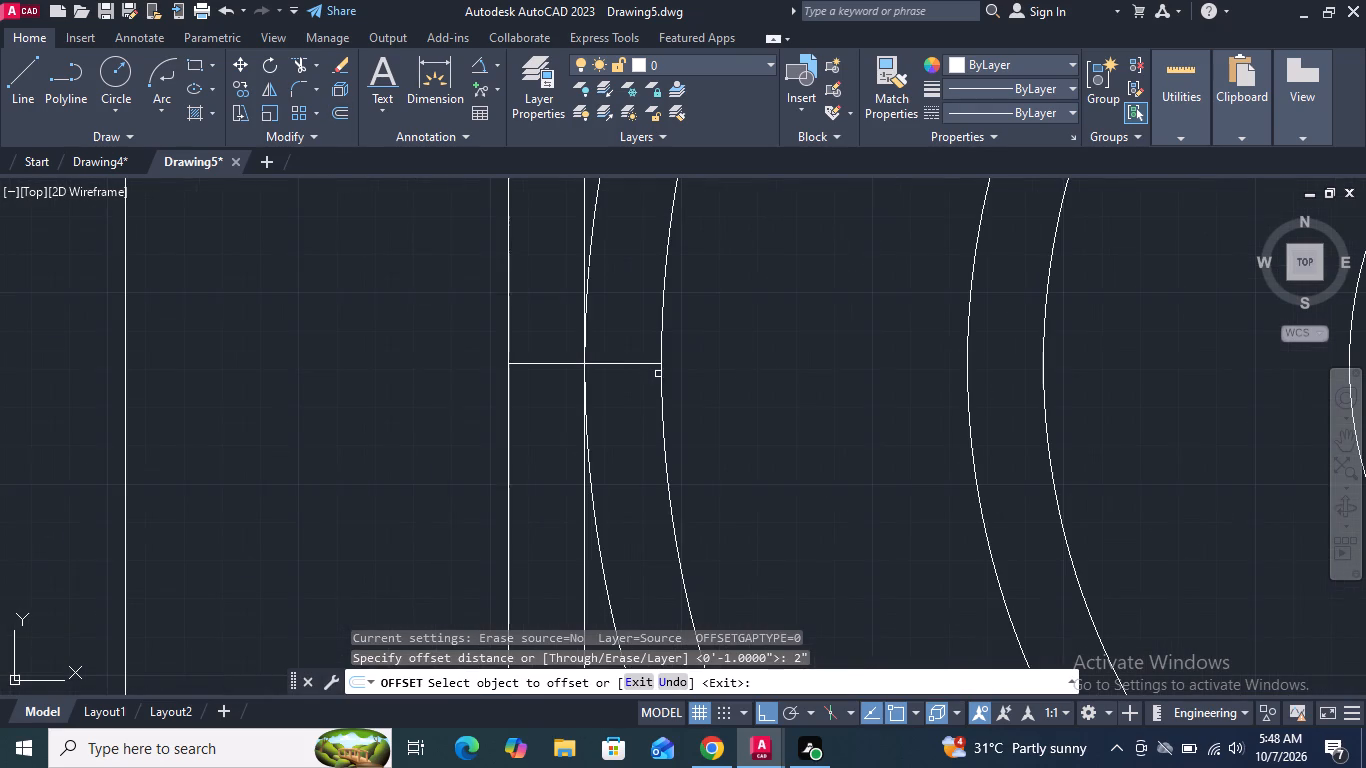
{"action": "left_click", "coordinate": [632, 363]}
{"action": "left_click", "coordinate": [630, 301]}
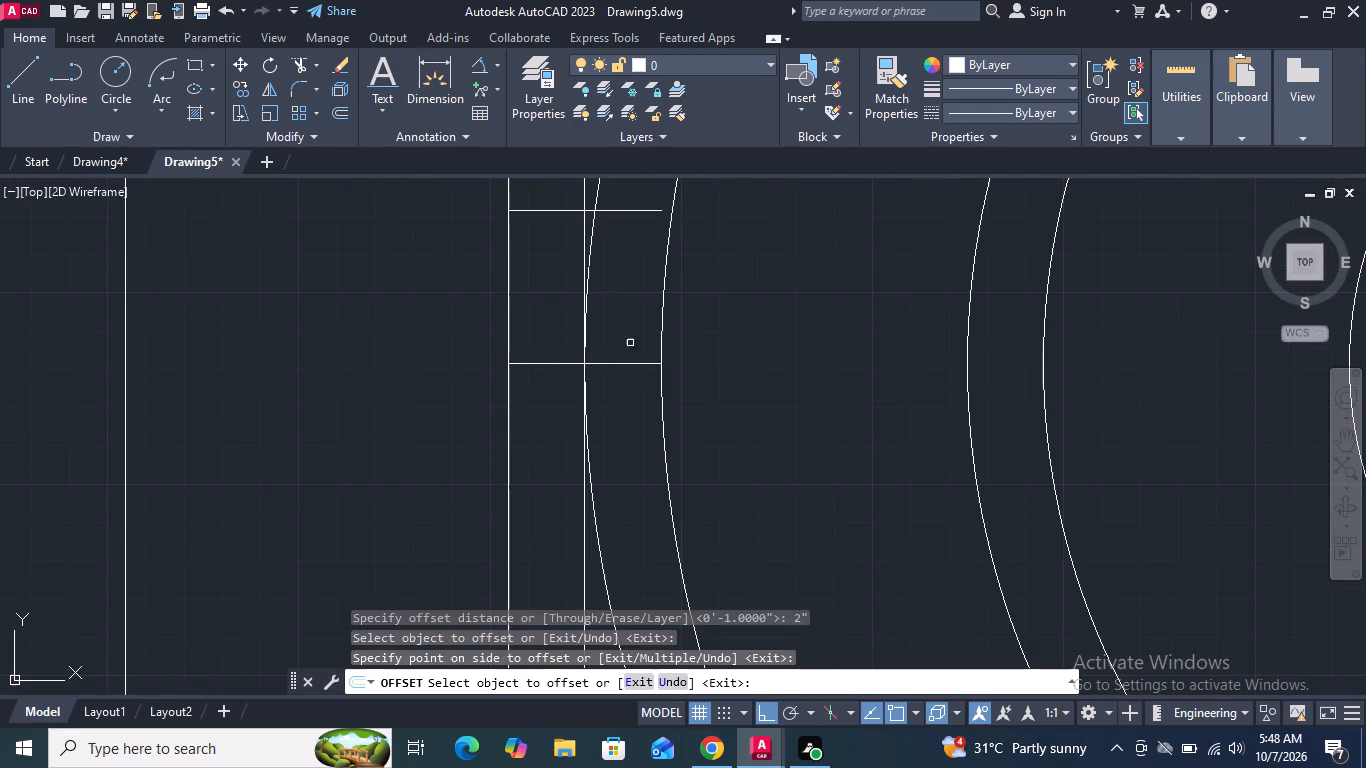
{"action": "left_click", "coordinate": [624, 366]}
{"action": "left_click", "coordinate": [623, 451]}
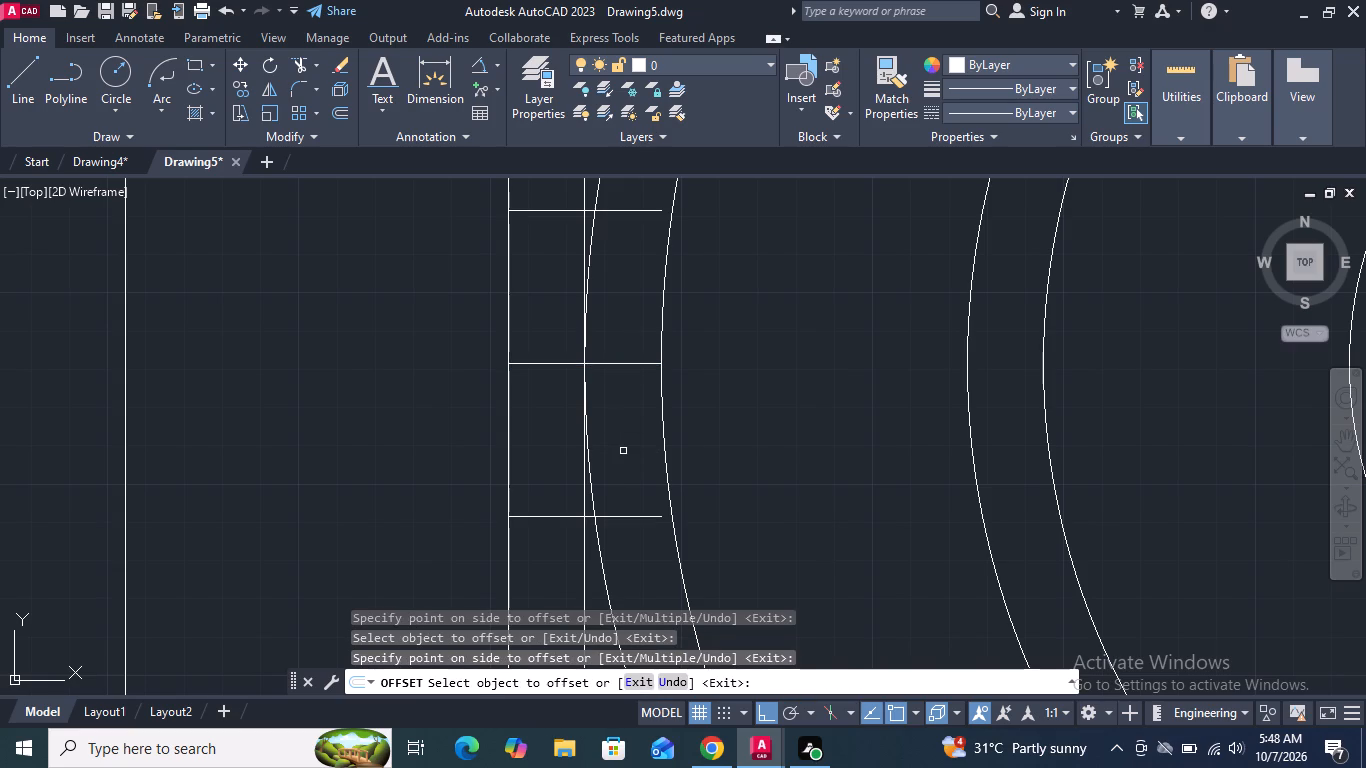
{"action": "key", "text": "Return"}
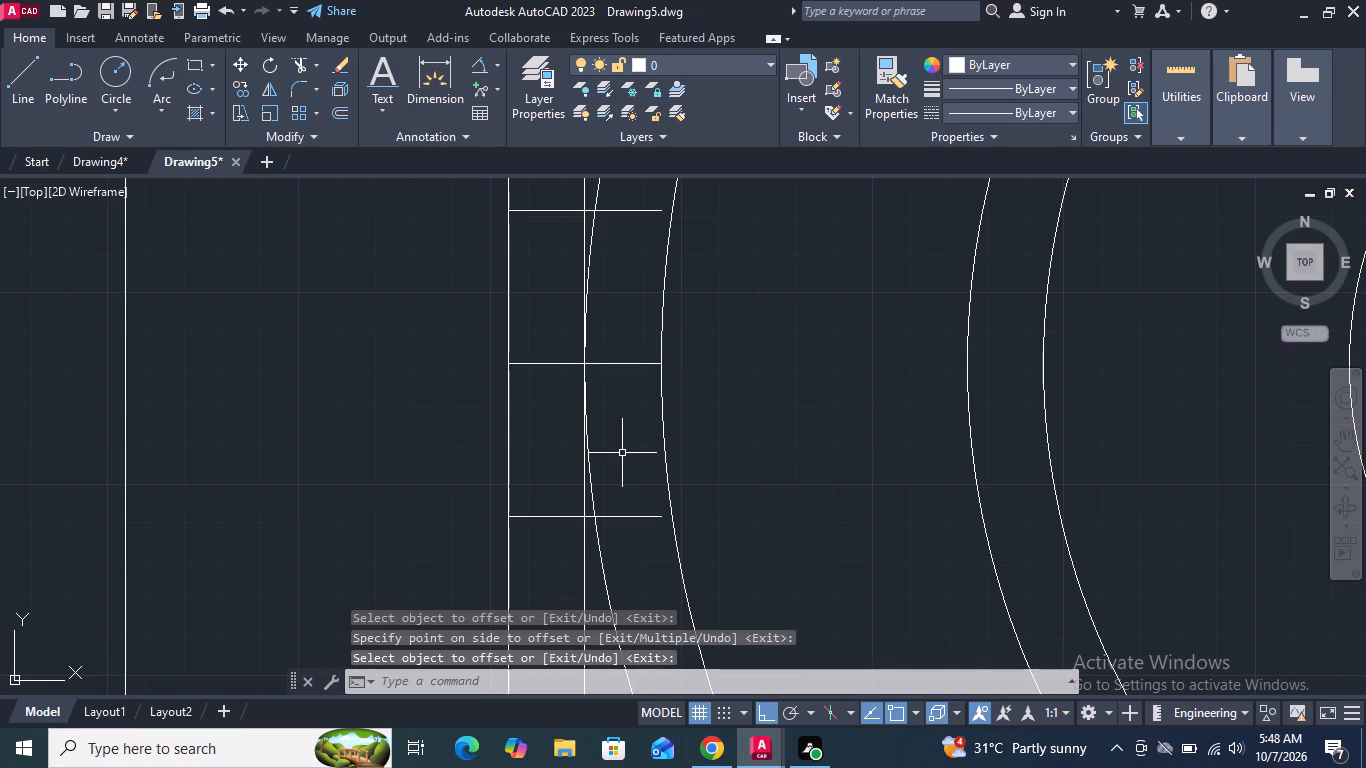
Extend the upper and lower offset lines to the inner arc of the largest half-ring.
{"action": "scroll", "coordinate": [622, 453], "scroll_direction": "down", "scroll_amount": 3}
{"action": "scroll", "coordinate": [631, 389], "scroll_direction": "up", "scroll_amount": 2}
{"action": "left_click", "coordinate": [316, 66]}
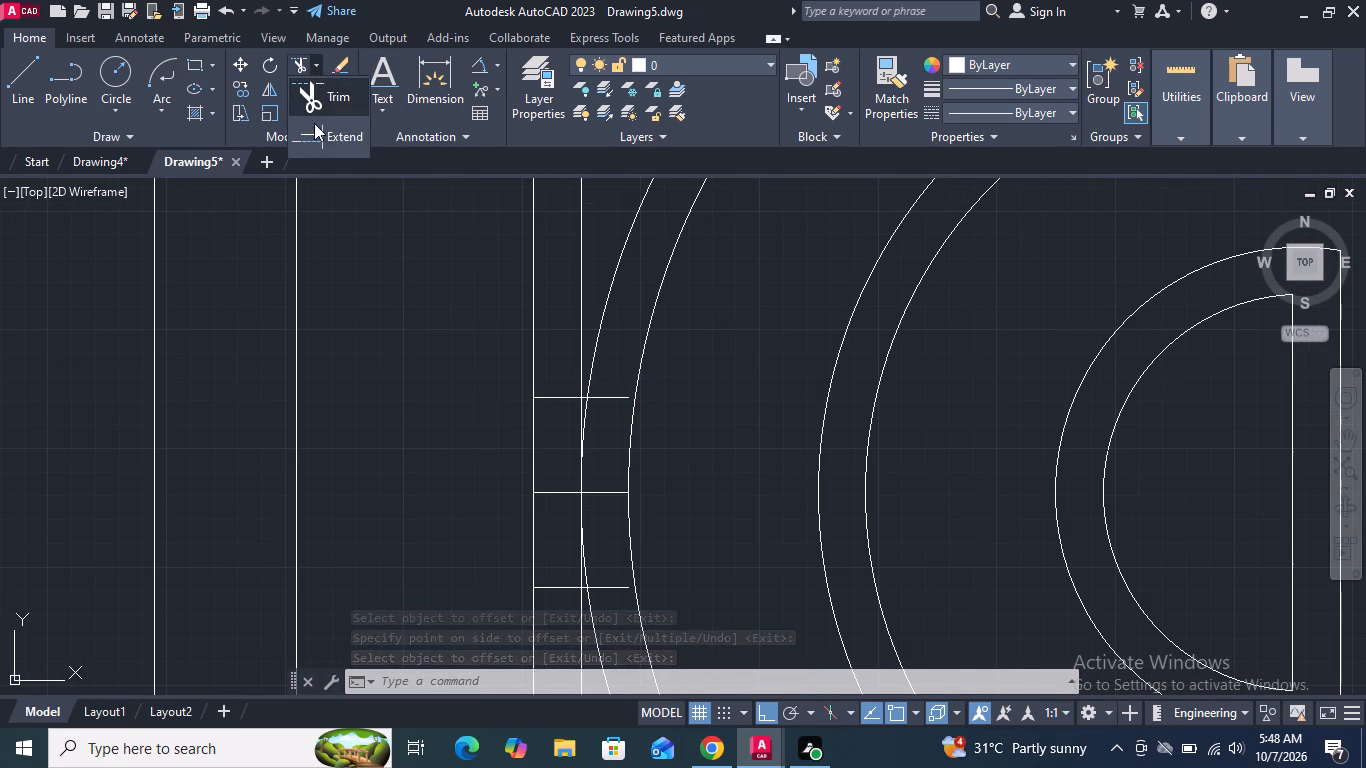
{"action": "left_click", "coordinate": [311, 137]}
{"action": "scroll", "coordinate": [577, 418], "scroll_direction": "up", "scroll_amount": 3}
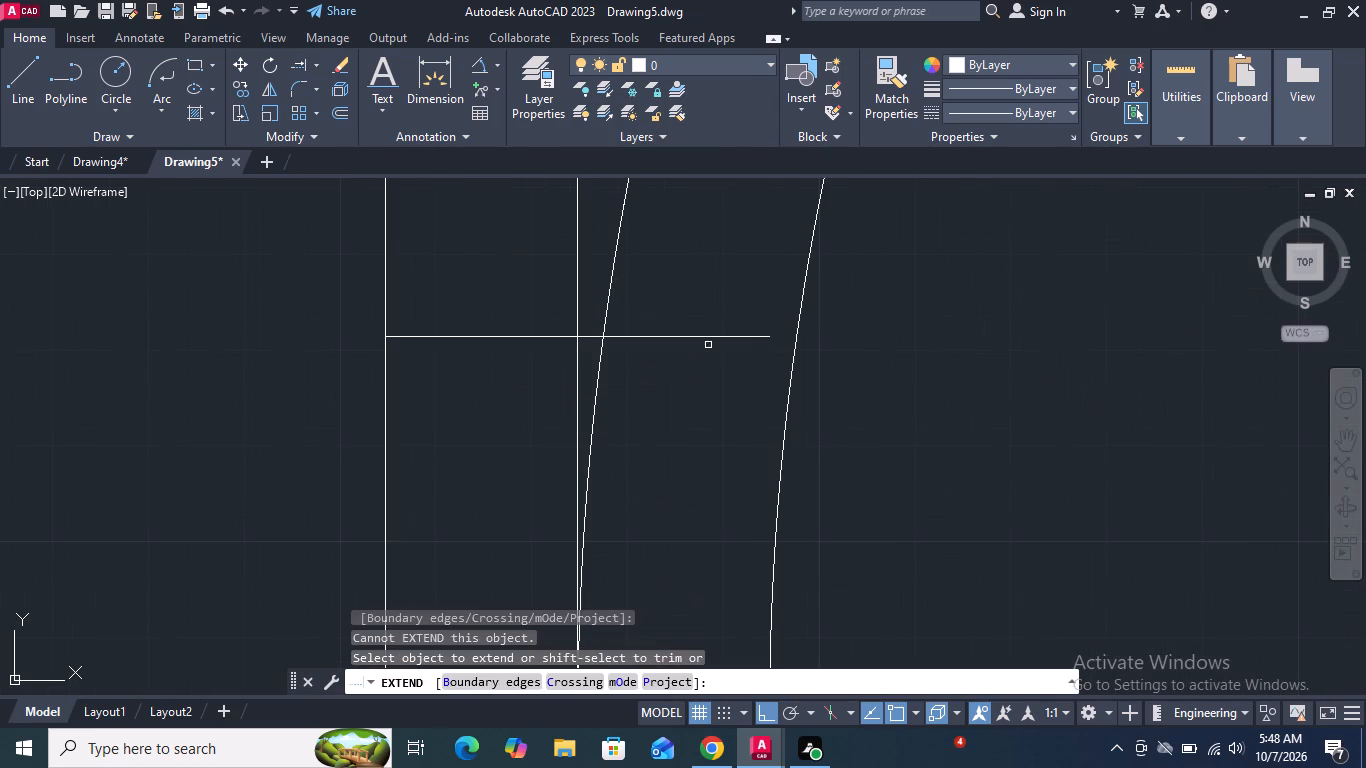
{"action": "left_click", "coordinate": [709, 335]}
{"action": "scroll", "coordinate": [702, 314], "scroll_direction": "down", "scroll_amount": 3}
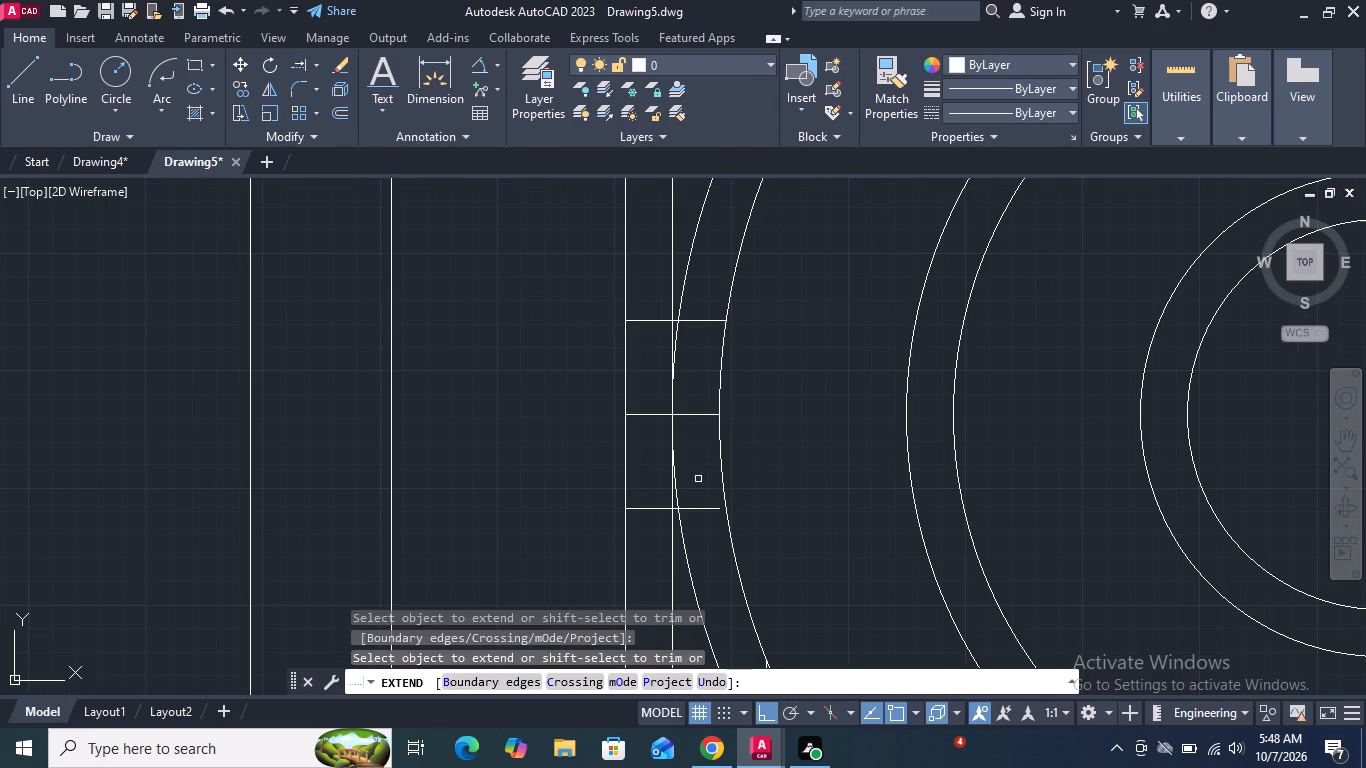
{"action": "left_click", "coordinate": [704, 511]}
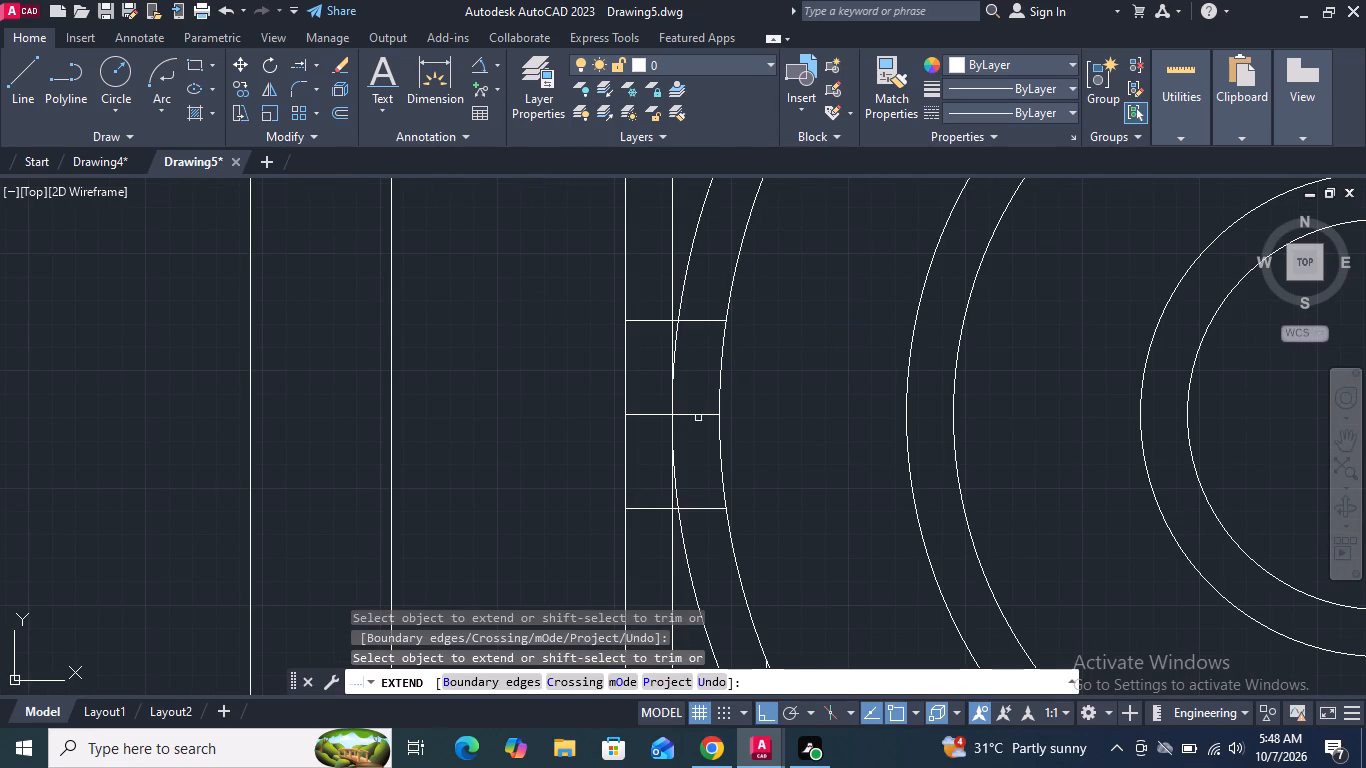
{"action": "key", "text": "Return"}
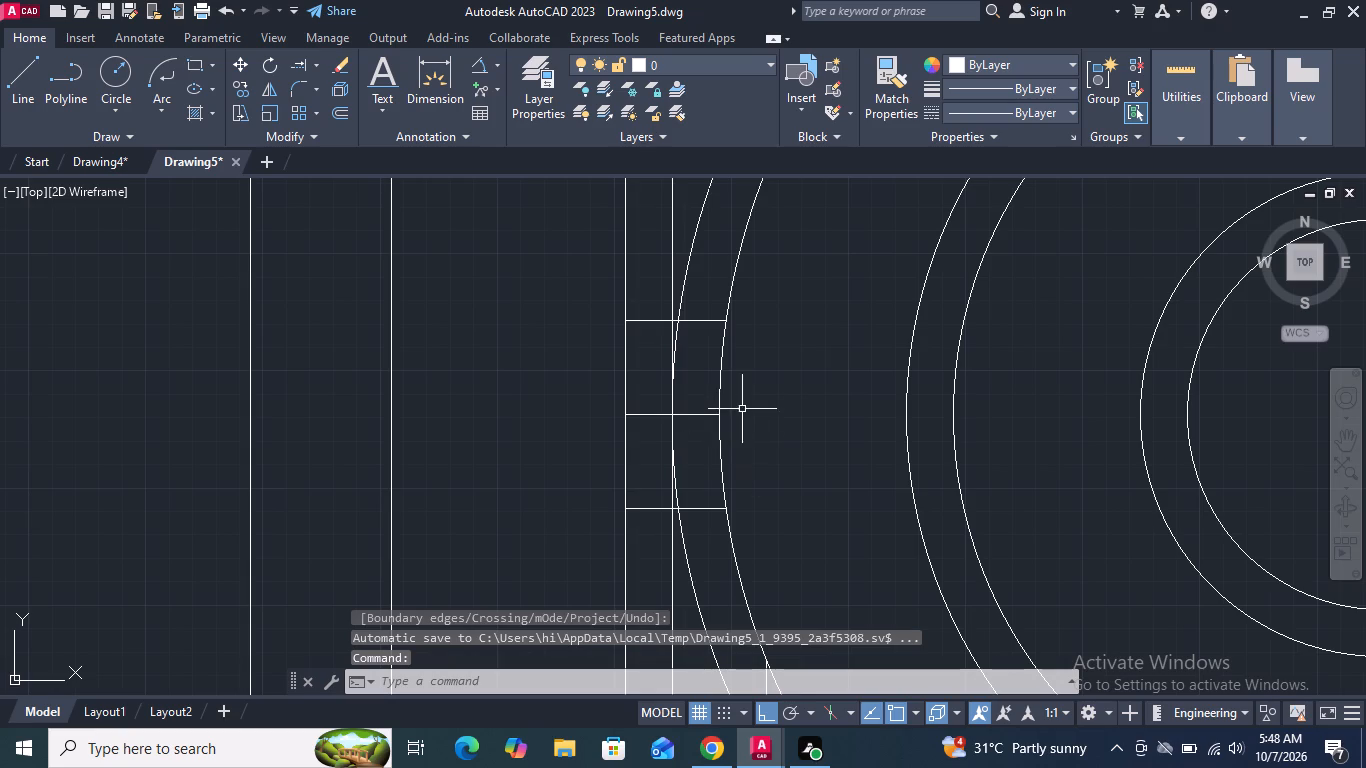
Trim away the left border's outer two lines and the largest ring band's arcs between the offset lines, and remove the mid-height line.
{"action": "left_click", "coordinate": [317, 64]}
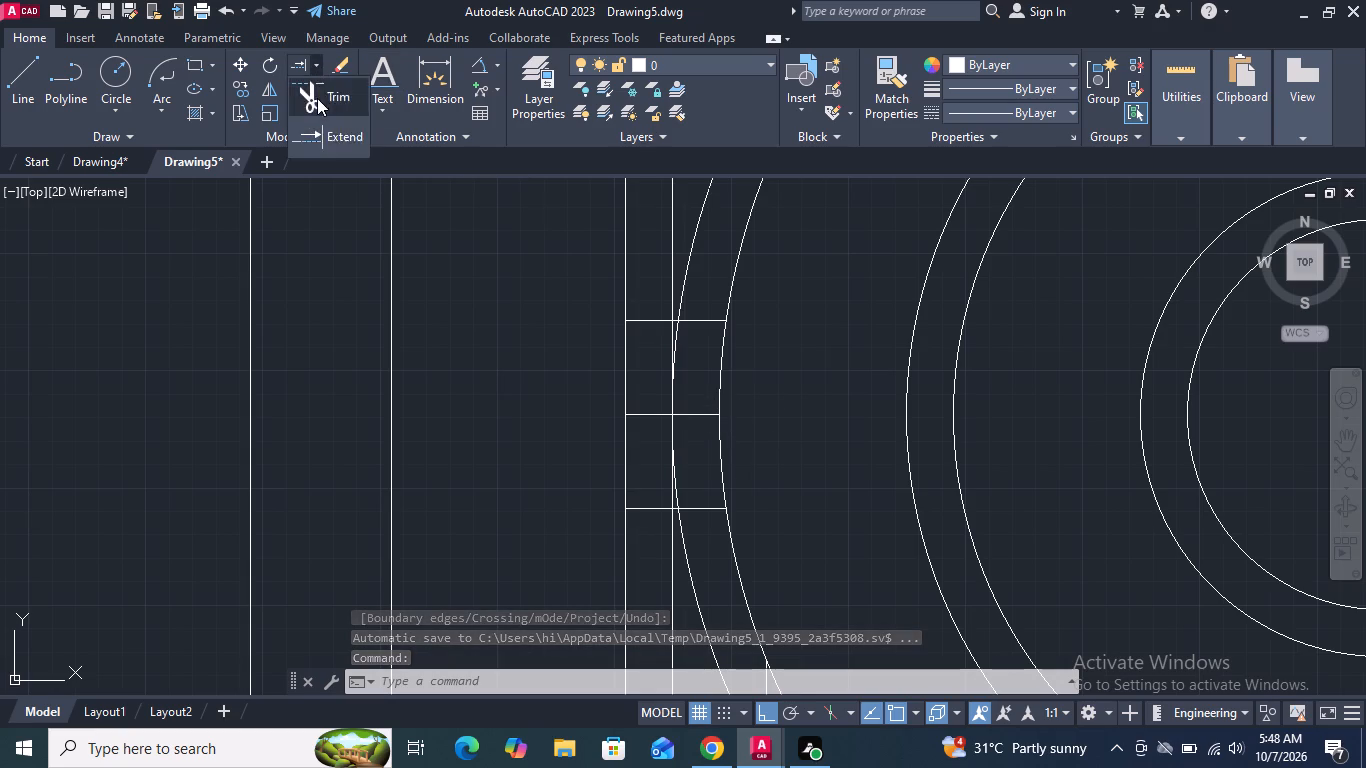
{"action": "left_click", "coordinate": [317, 98]}
{"action": "left_click_drag", "start_coordinate": [747, 373], "coordinate": [740, 373]}
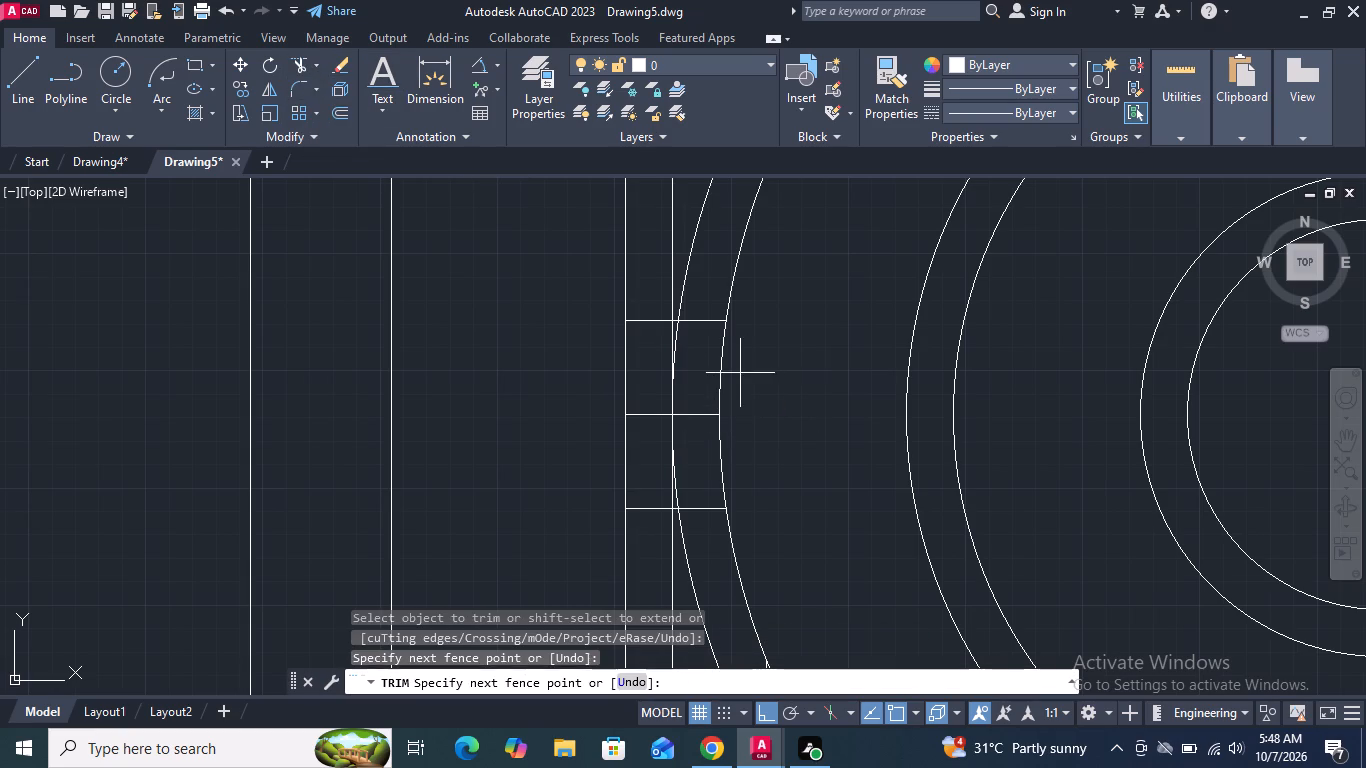
{"action": "left_click_drag", "start_coordinate": [740, 373], "coordinate": [620, 371]}
{"action": "left_click_drag", "start_coordinate": [760, 446], "coordinate": [672, 441]}
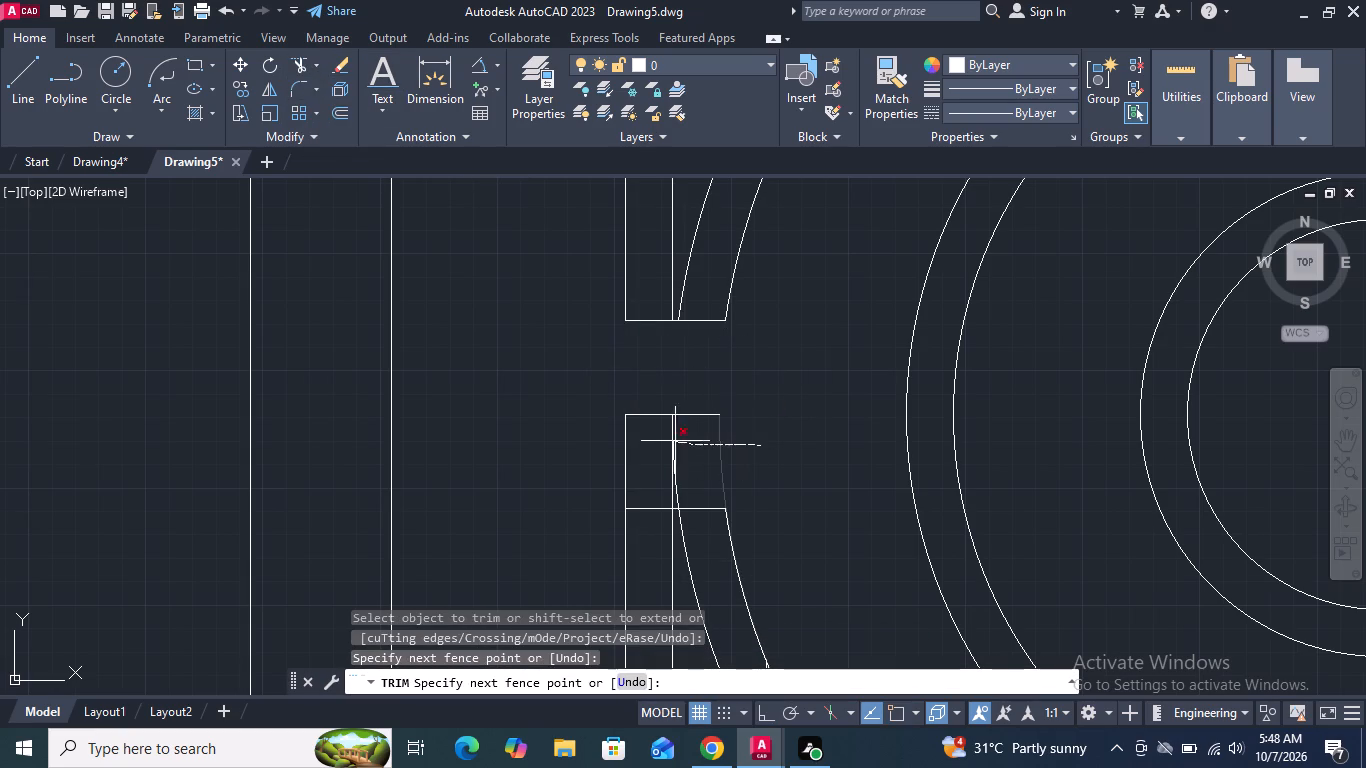
{"action": "left_click_drag", "start_coordinate": [672, 441], "coordinate": [624, 441]}
{"action": "left_click_drag", "start_coordinate": [702, 438], "coordinate": [702, 394]}
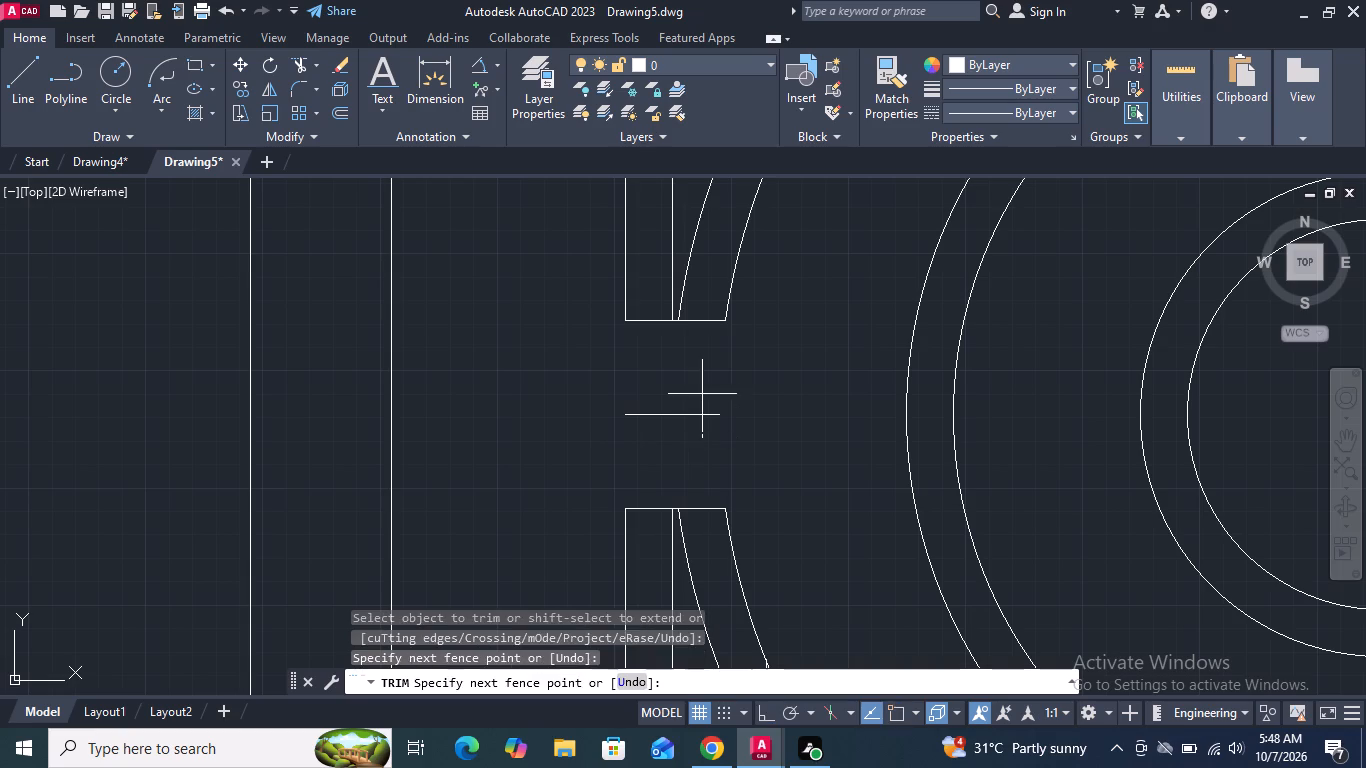
{"action": "left_click_drag", "start_coordinate": [702, 394], "coordinate": [702, 390]}
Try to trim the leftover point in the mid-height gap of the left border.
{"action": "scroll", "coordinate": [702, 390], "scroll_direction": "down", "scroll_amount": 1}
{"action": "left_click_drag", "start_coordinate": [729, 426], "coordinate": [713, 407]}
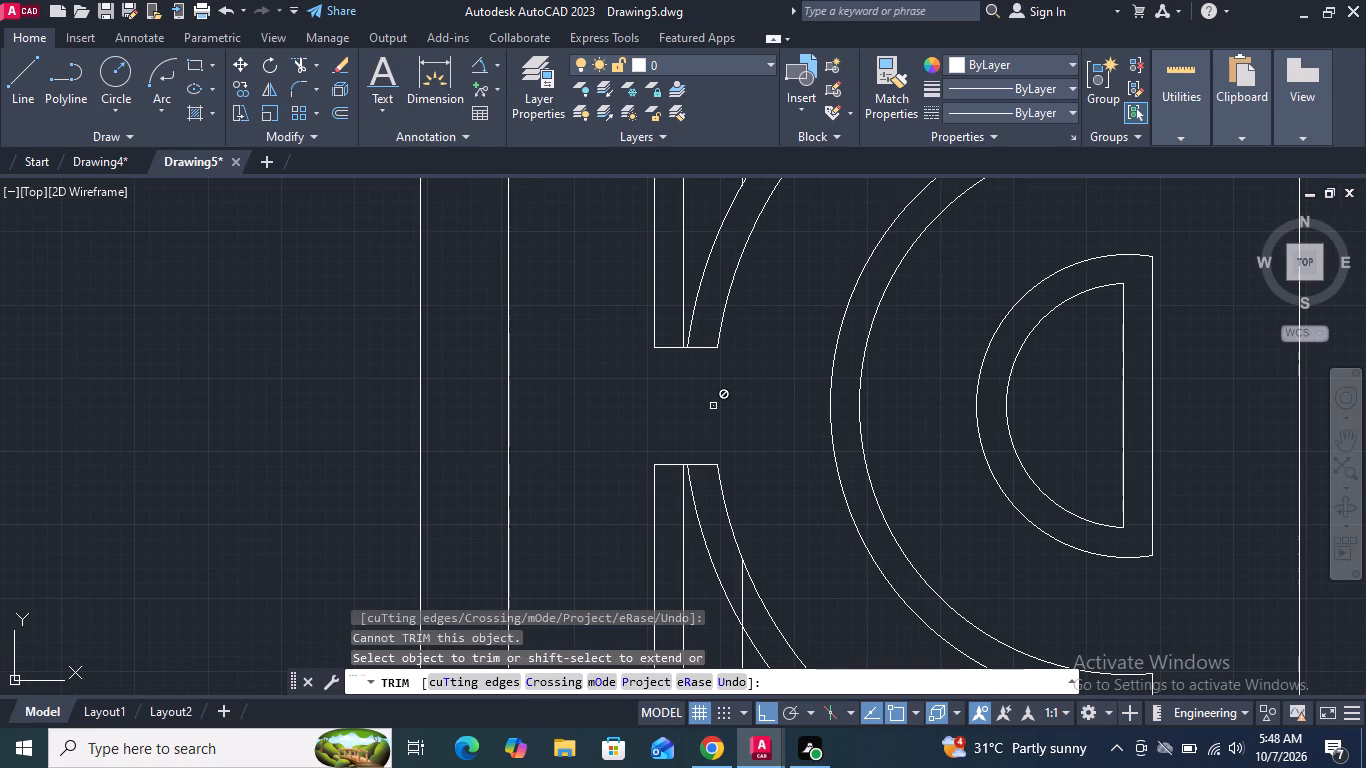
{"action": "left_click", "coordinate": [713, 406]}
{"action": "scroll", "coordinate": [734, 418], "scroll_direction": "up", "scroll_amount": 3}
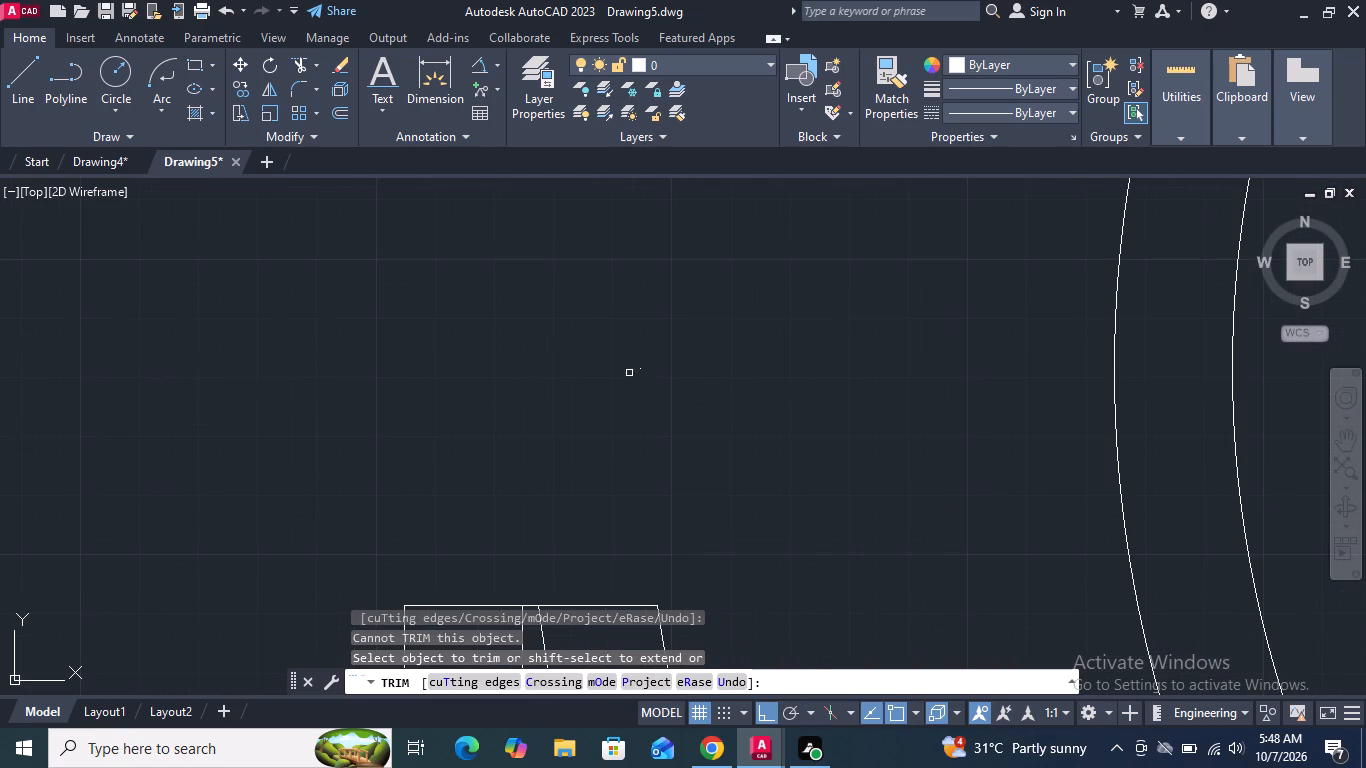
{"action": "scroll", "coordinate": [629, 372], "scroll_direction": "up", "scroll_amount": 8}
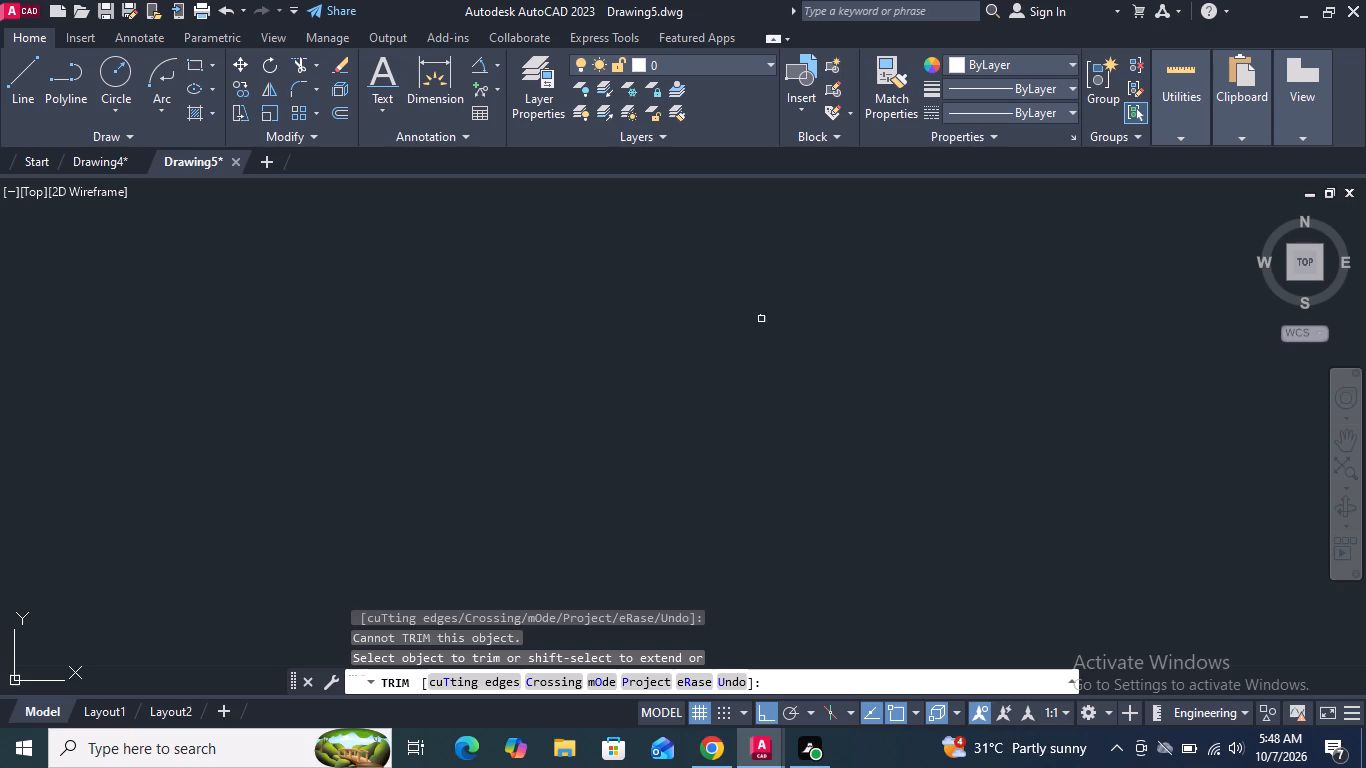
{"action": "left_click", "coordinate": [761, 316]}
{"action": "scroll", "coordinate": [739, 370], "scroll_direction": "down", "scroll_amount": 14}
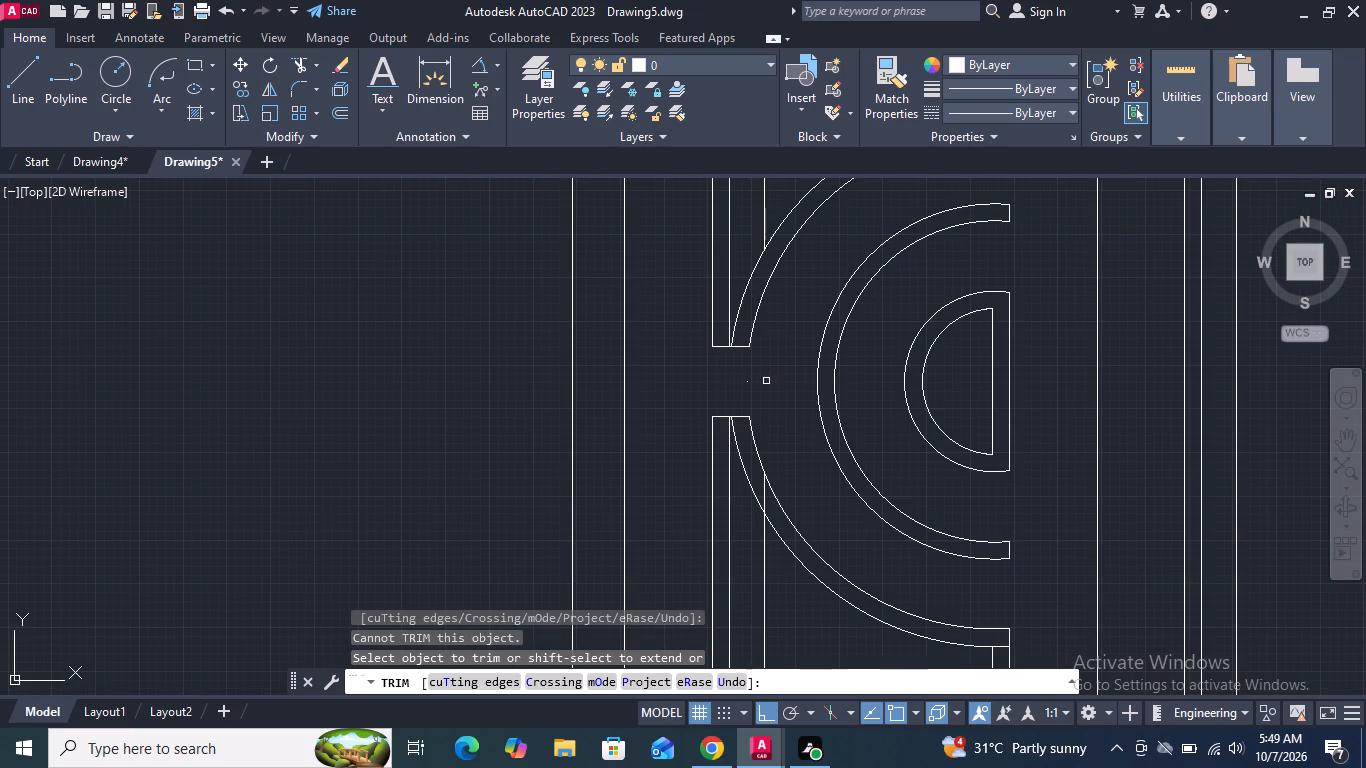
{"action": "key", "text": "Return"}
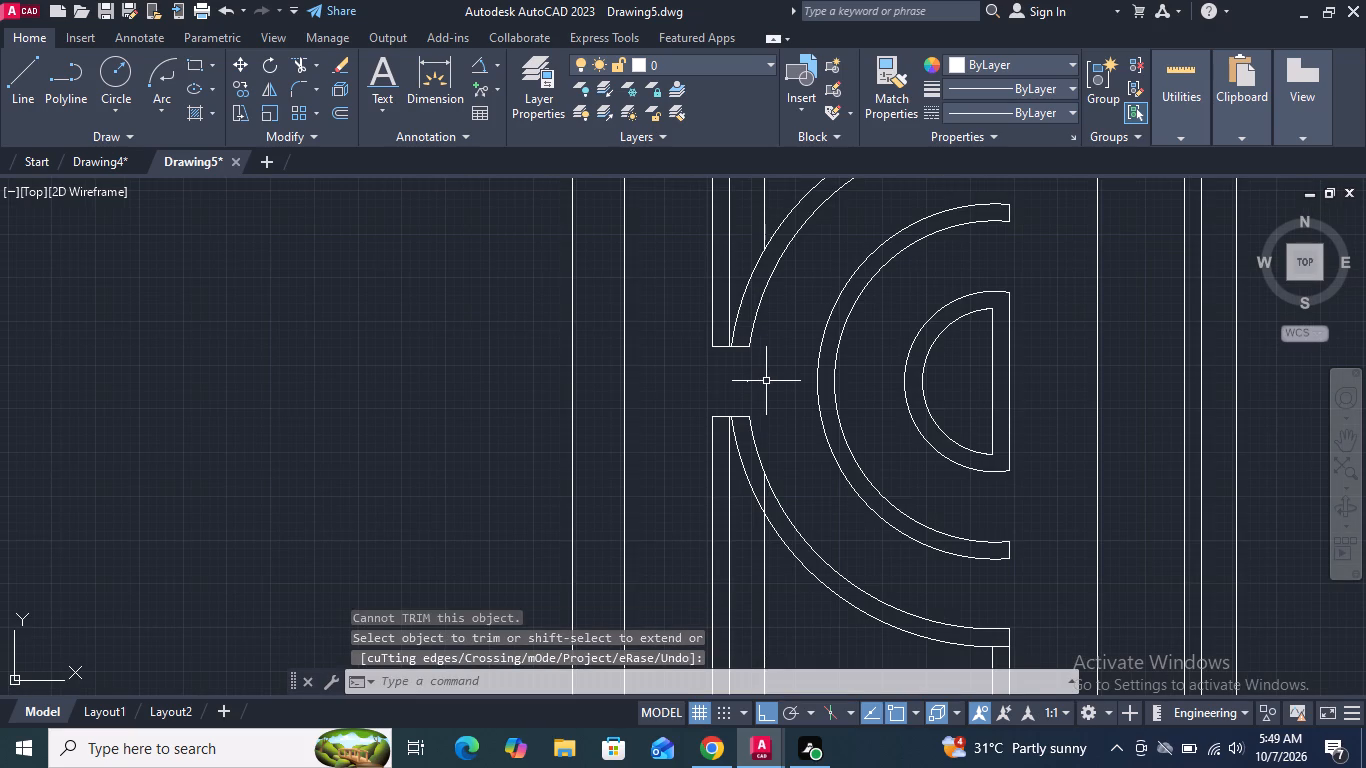
Trim the left border's innermost line inside the largest ring band's lower crossing, and trim away its remaining part below the ring.
{"action": "scroll", "coordinate": [766, 381], "scroll_direction": "down", "scroll_amount": 1}
{"action": "scroll", "coordinate": [772, 455], "scroll_direction": "up", "scroll_amount": 3}
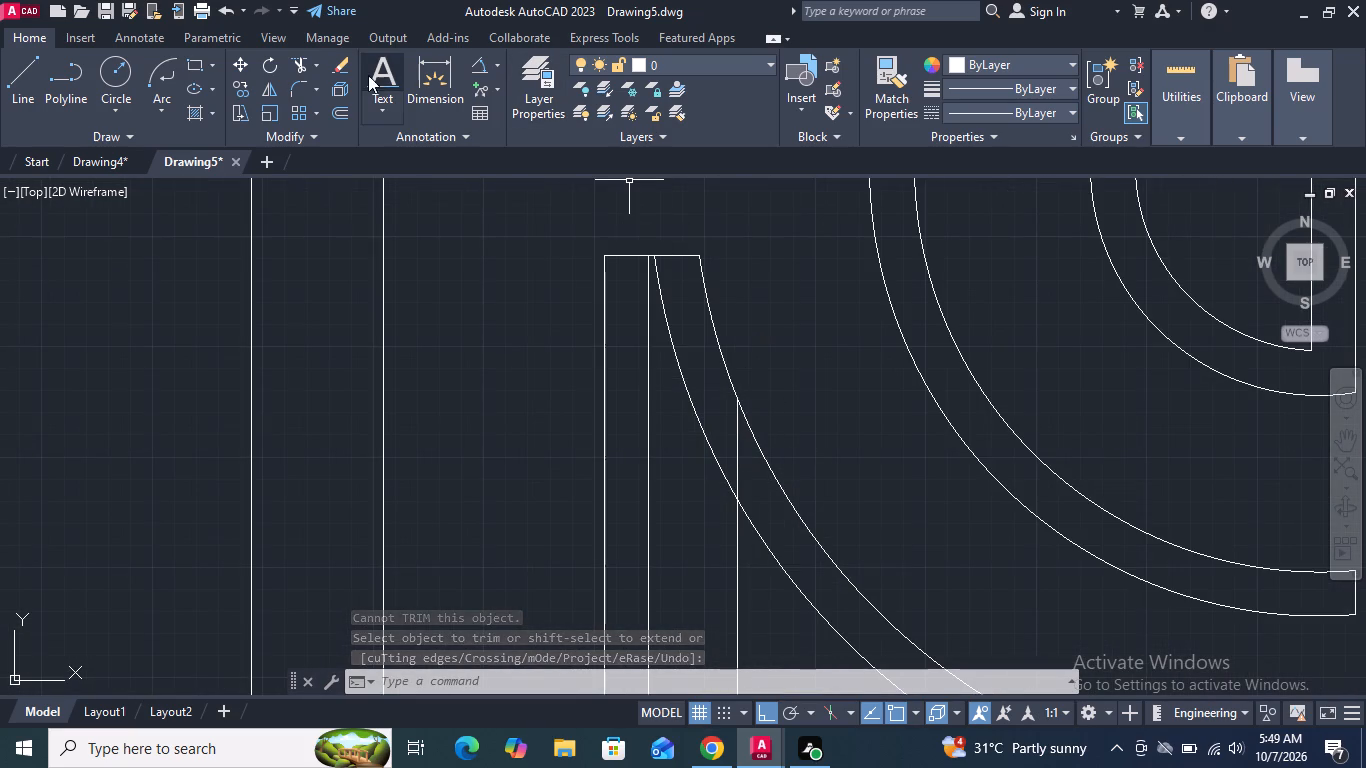
{"action": "left_click", "coordinate": [297, 60]}
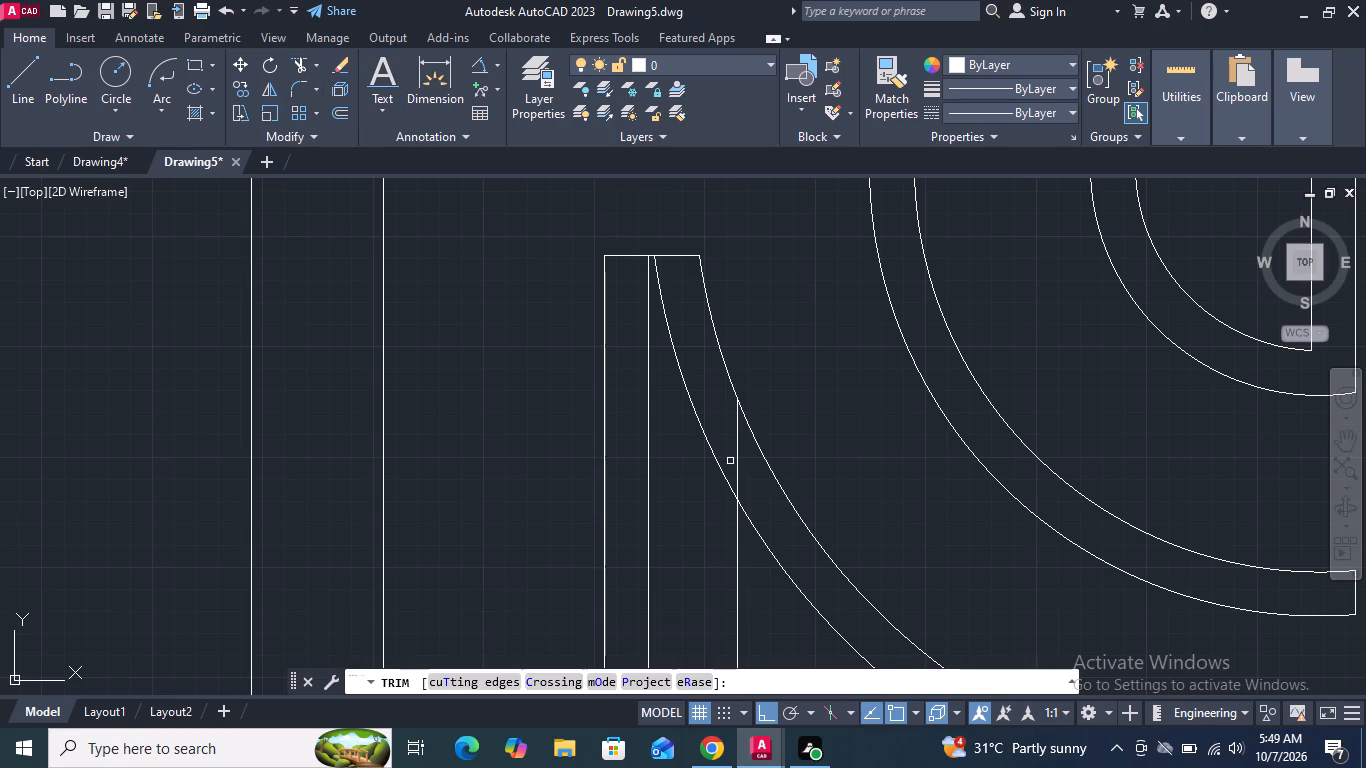
{"action": "left_click", "coordinate": [739, 456]}
{"action": "scroll", "coordinate": [714, 325], "scroll_direction": "down", "scroll_amount": 3}
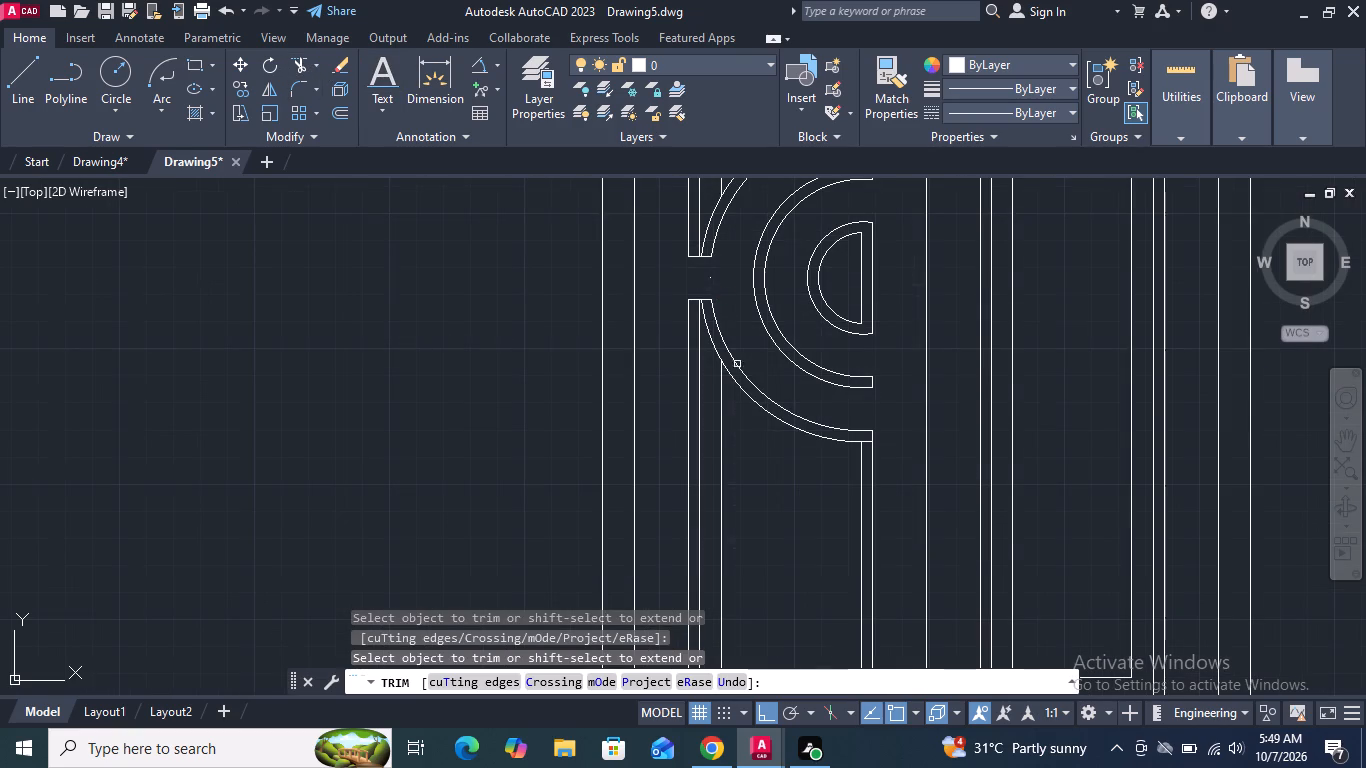
{"action": "left_click", "coordinate": [722, 445]}
Trim the short end of the largest half-ring's outer arc between the right border's two lines at the lower end.
{"action": "scroll", "coordinate": [880, 449], "scroll_direction": "up", "scroll_amount": 3}
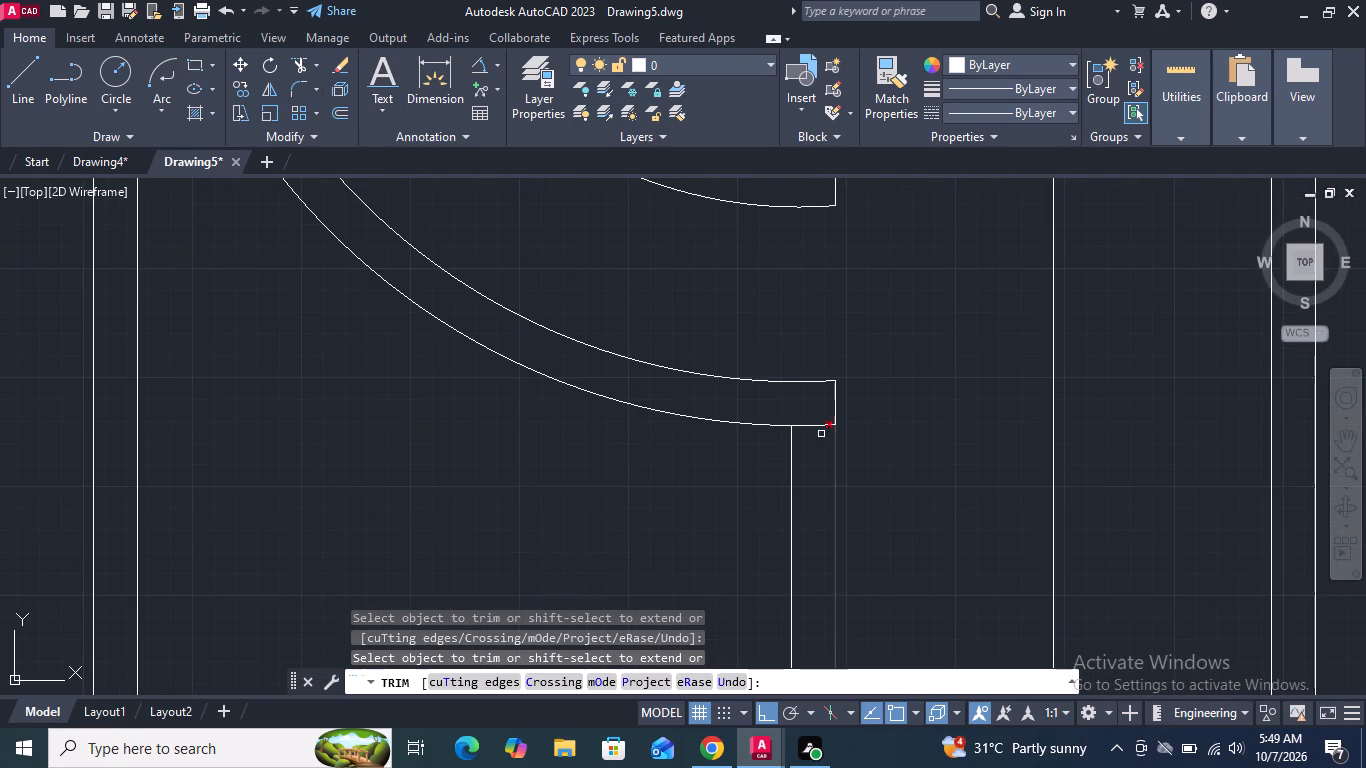
{"action": "left_click", "coordinate": [821, 428]}
{"action": "scroll", "coordinate": [818, 425], "scroll_direction": "down", "scroll_amount": 5}
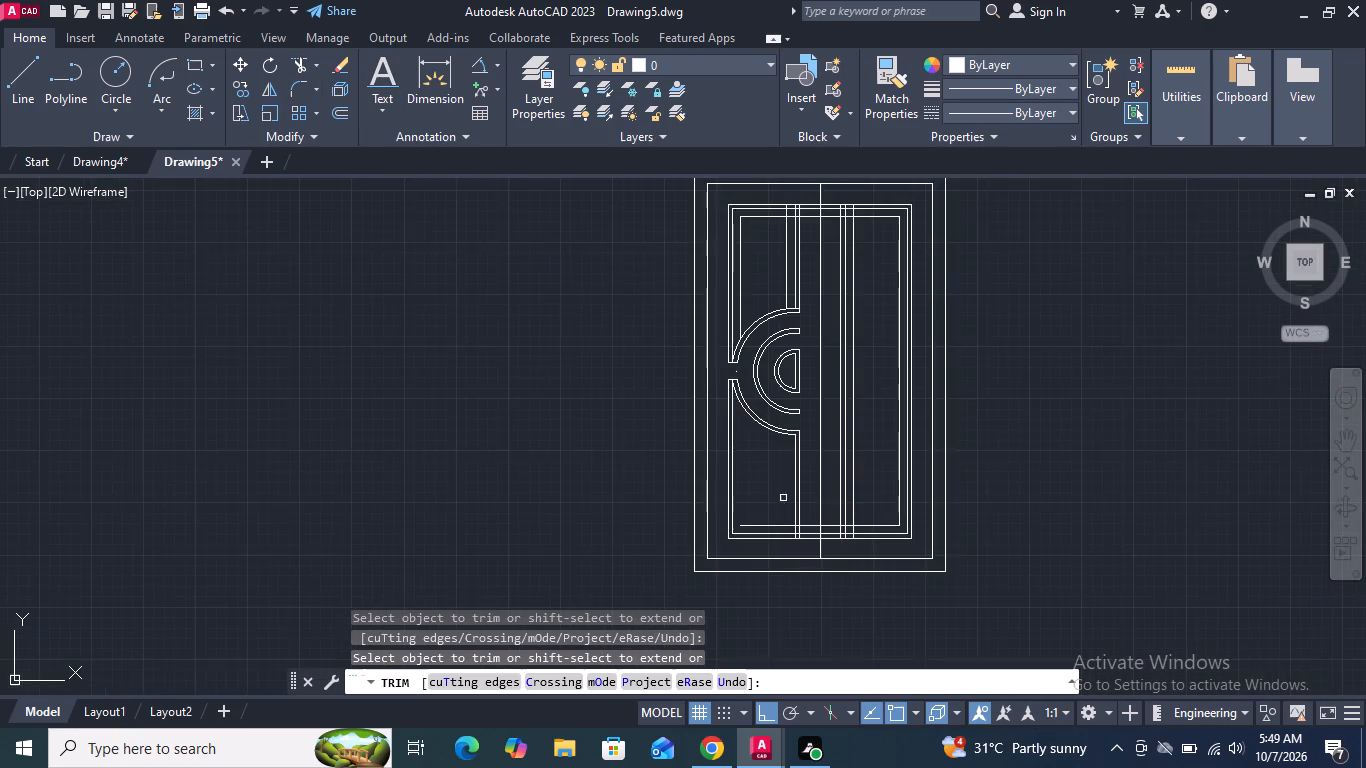
{"action": "scroll", "coordinate": [794, 537], "scroll_direction": "up", "scroll_amount": 3}
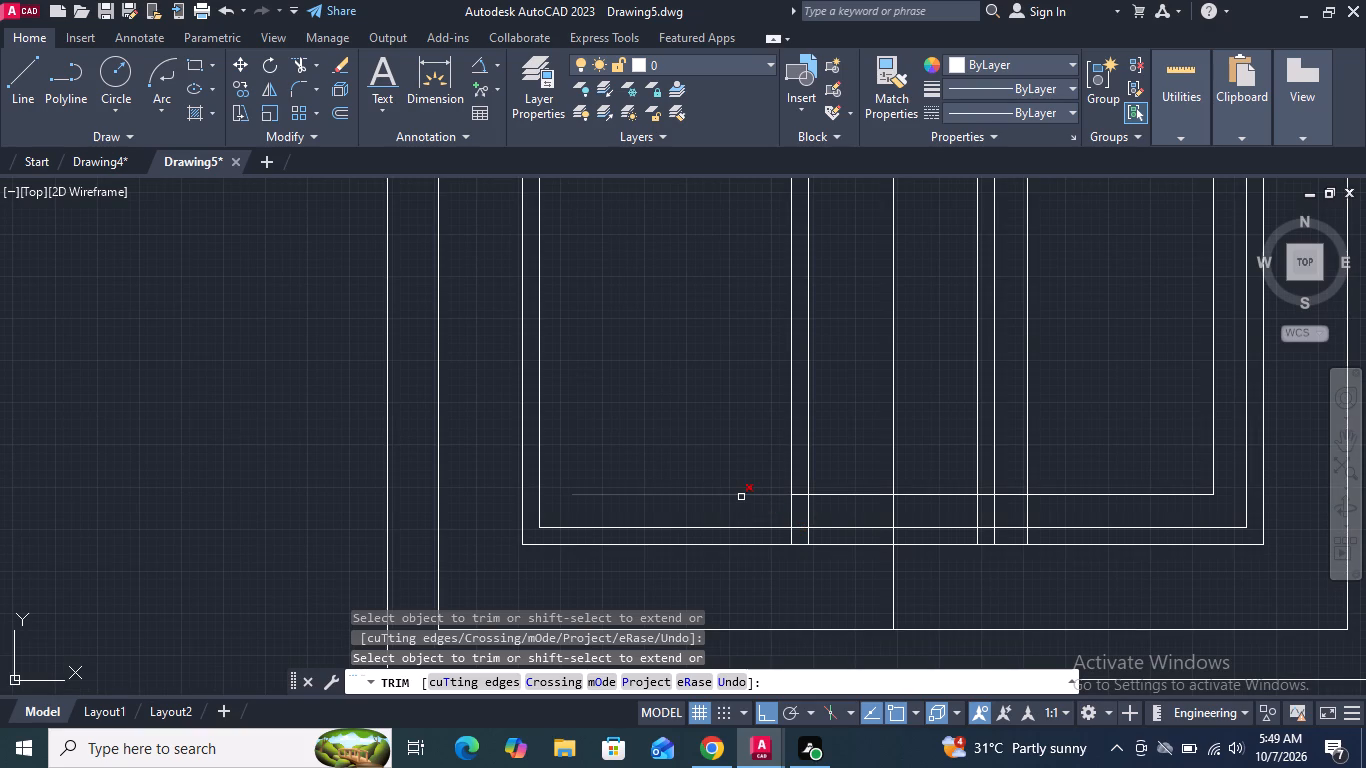
{"action": "scroll", "coordinate": [733, 510], "scroll_direction": "down", "scroll_amount": 3}
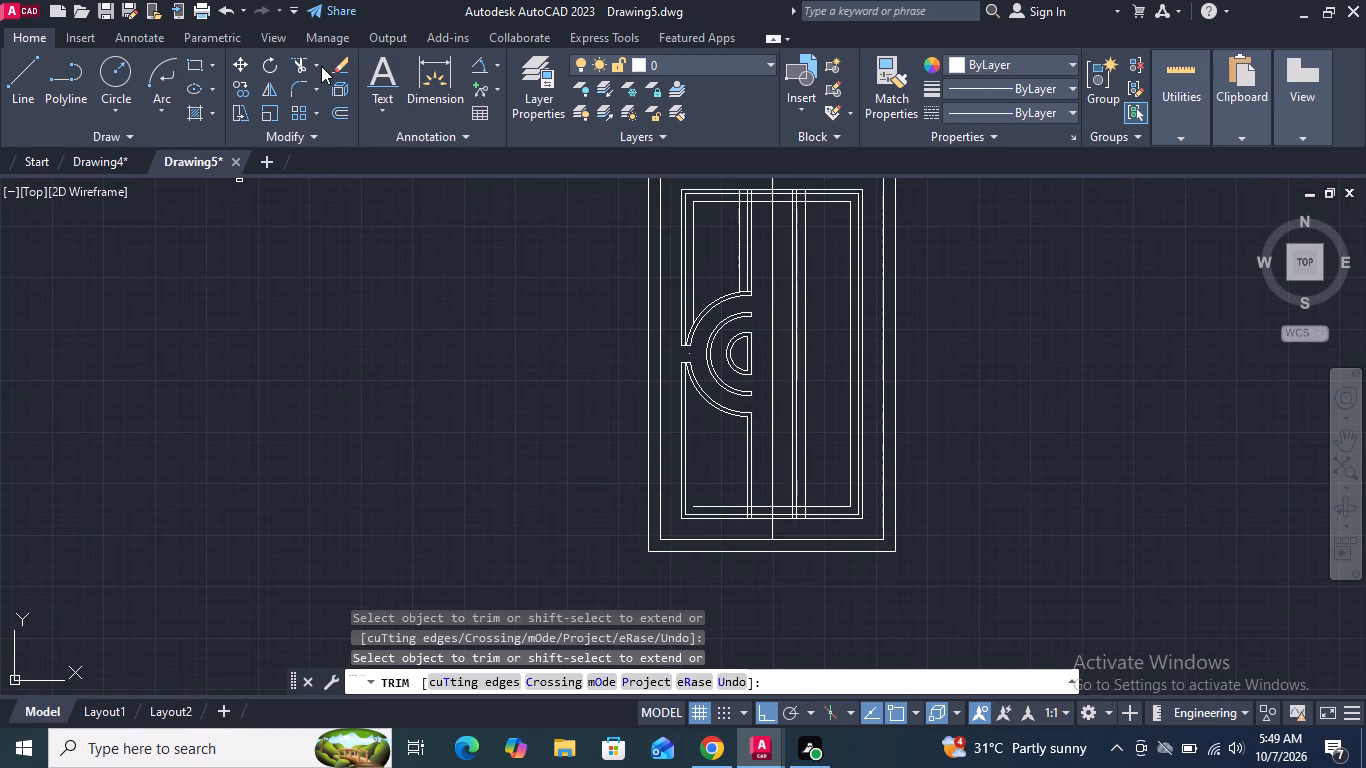
Redraw the left border's innermost line up from the bottom border's inner corner and extend it to the largest half-ring's outer arc.
{"action": "left_click", "coordinate": [26, 72]}
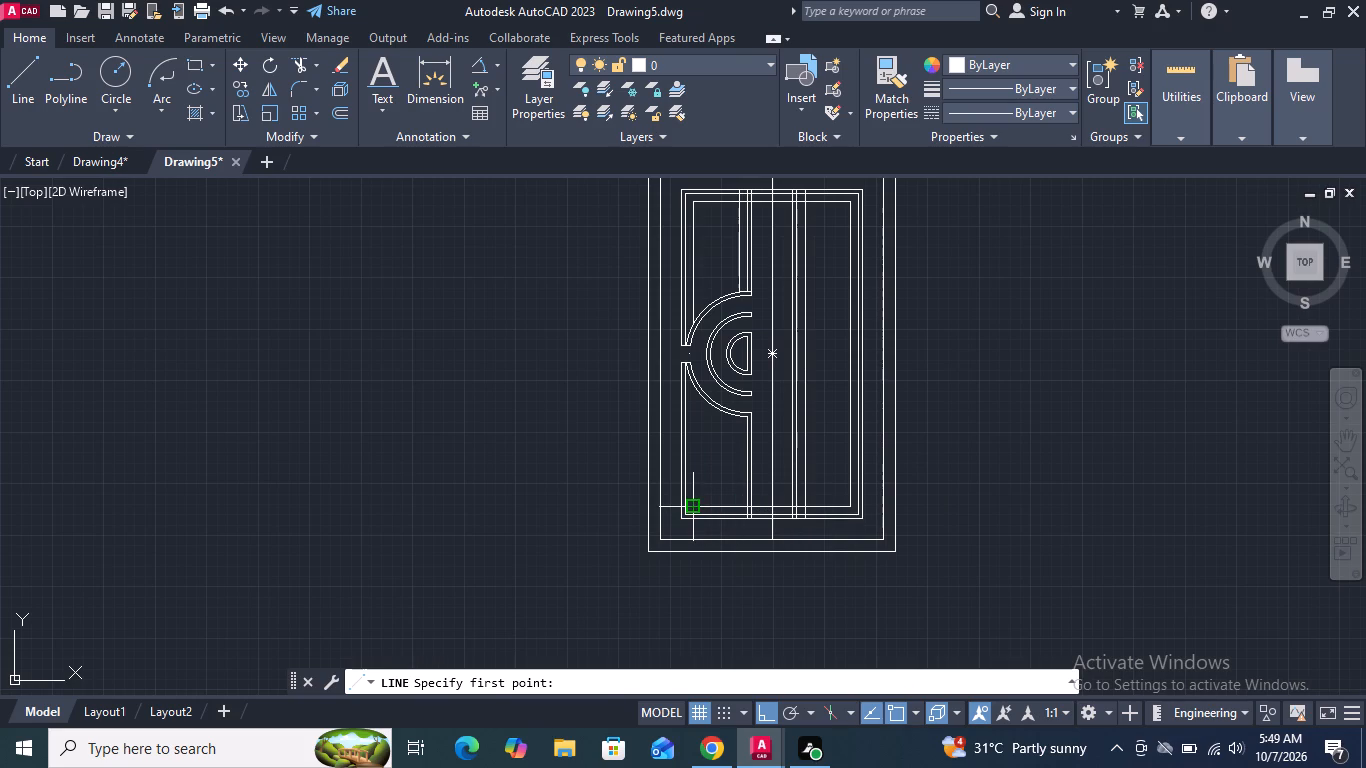
{"action": "left_click", "coordinate": [697, 504]}
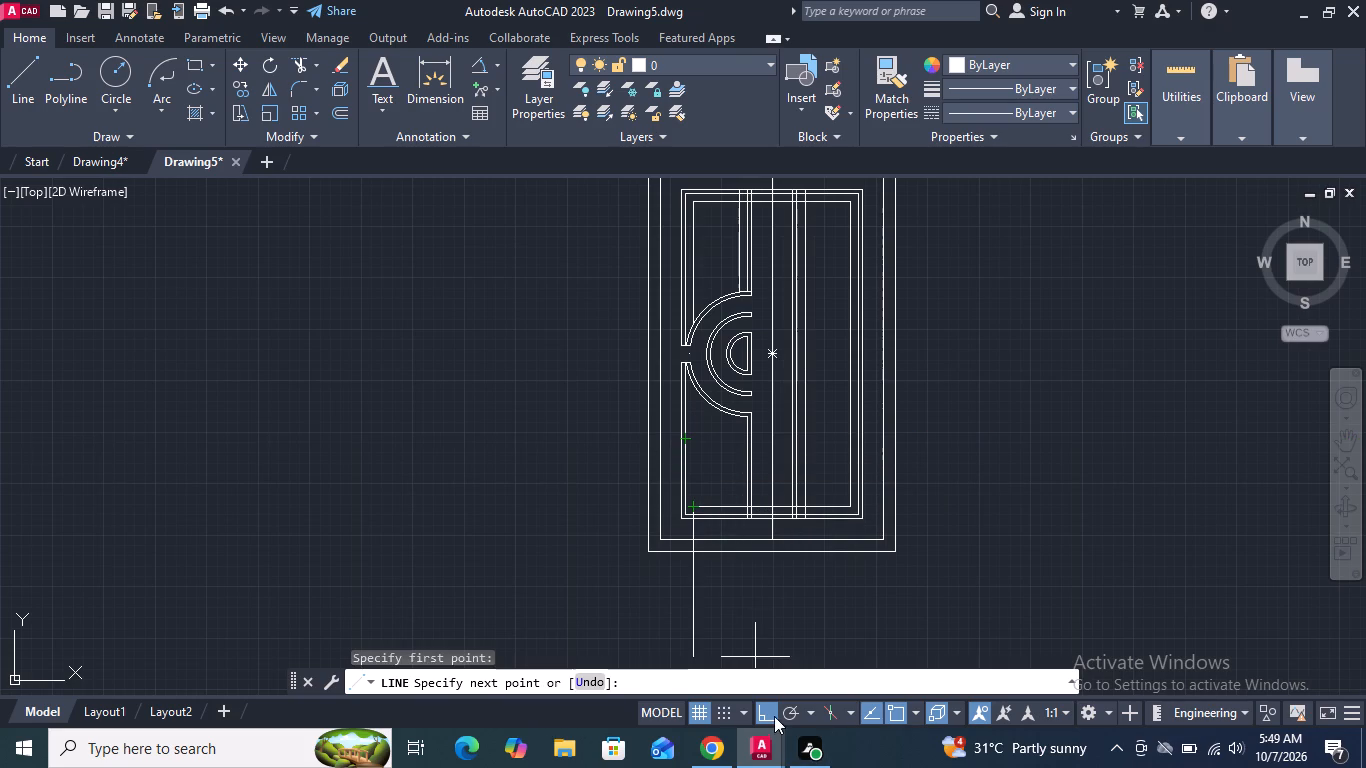
{"action": "scroll", "coordinate": [732, 447], "scroll_direction": "up", "scroll_amount": 2}
{"action": "left_click", "coordinate": [691, 405]}
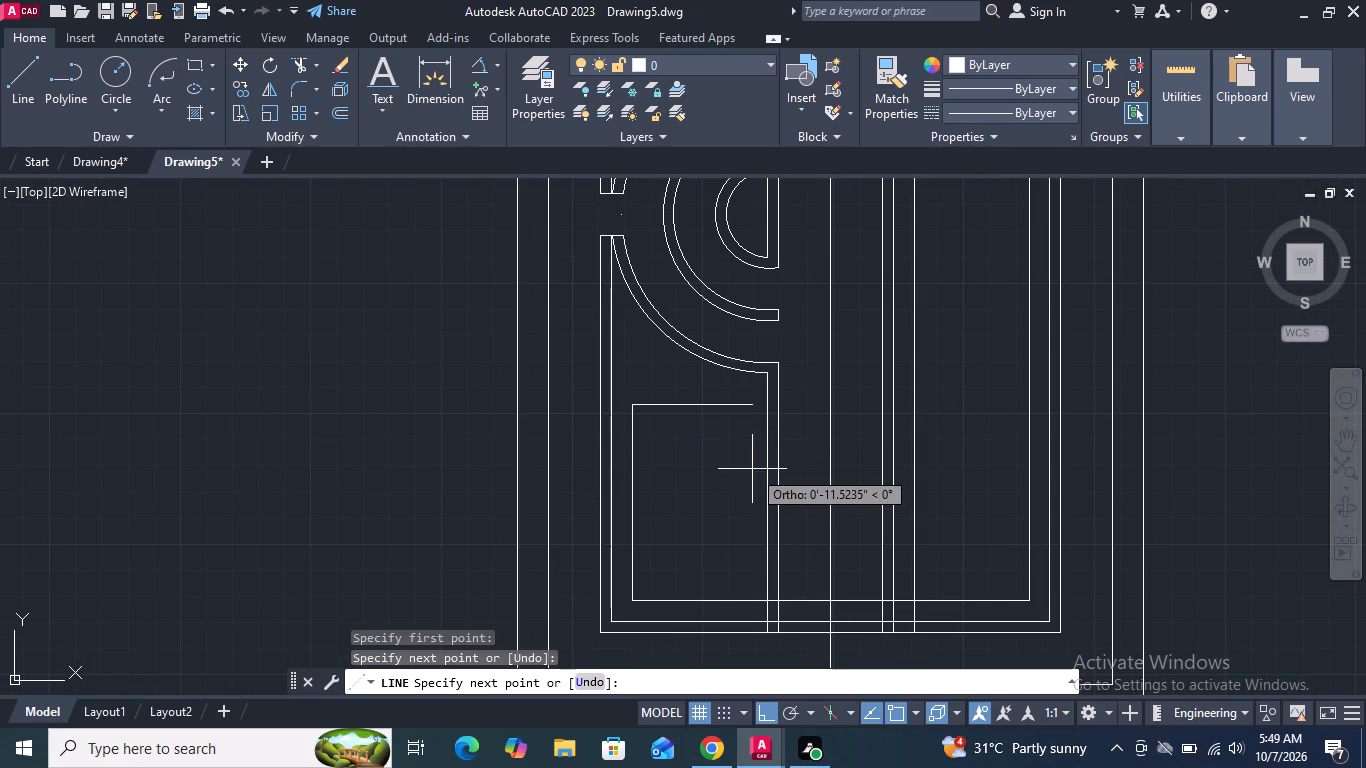
{"action": "left_click", "coordinate": [315, 64]}
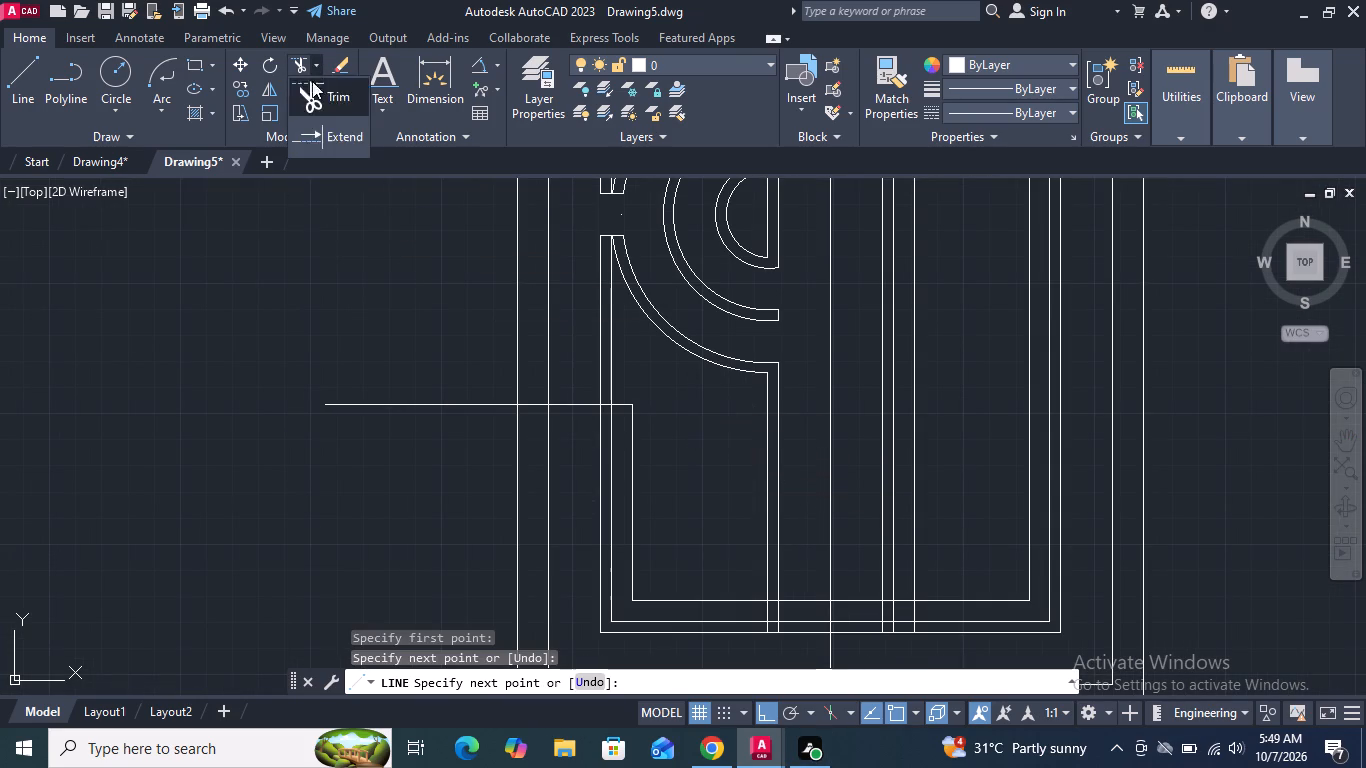
{"action": "left_click", "coordinate": [309, 129]}
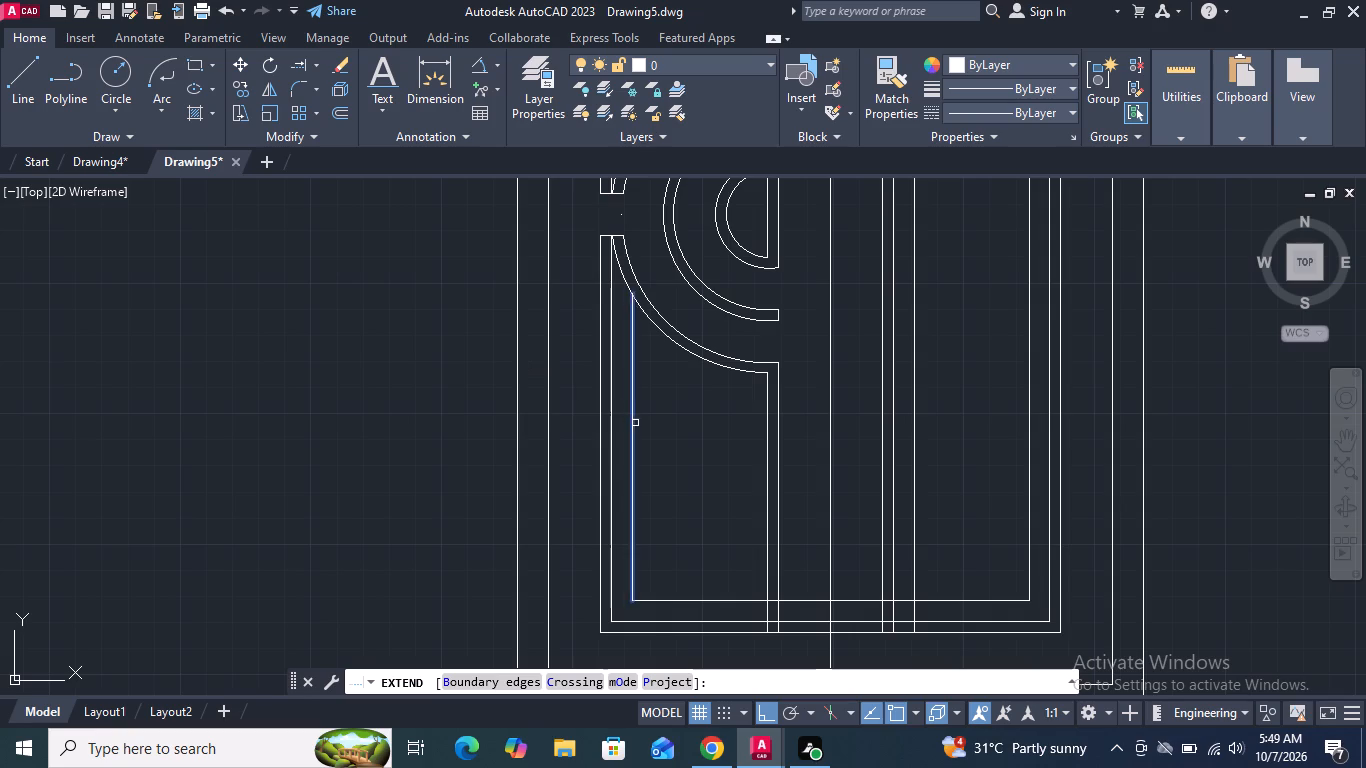
{"action": "left_click", "coordinate": [632, 414]}
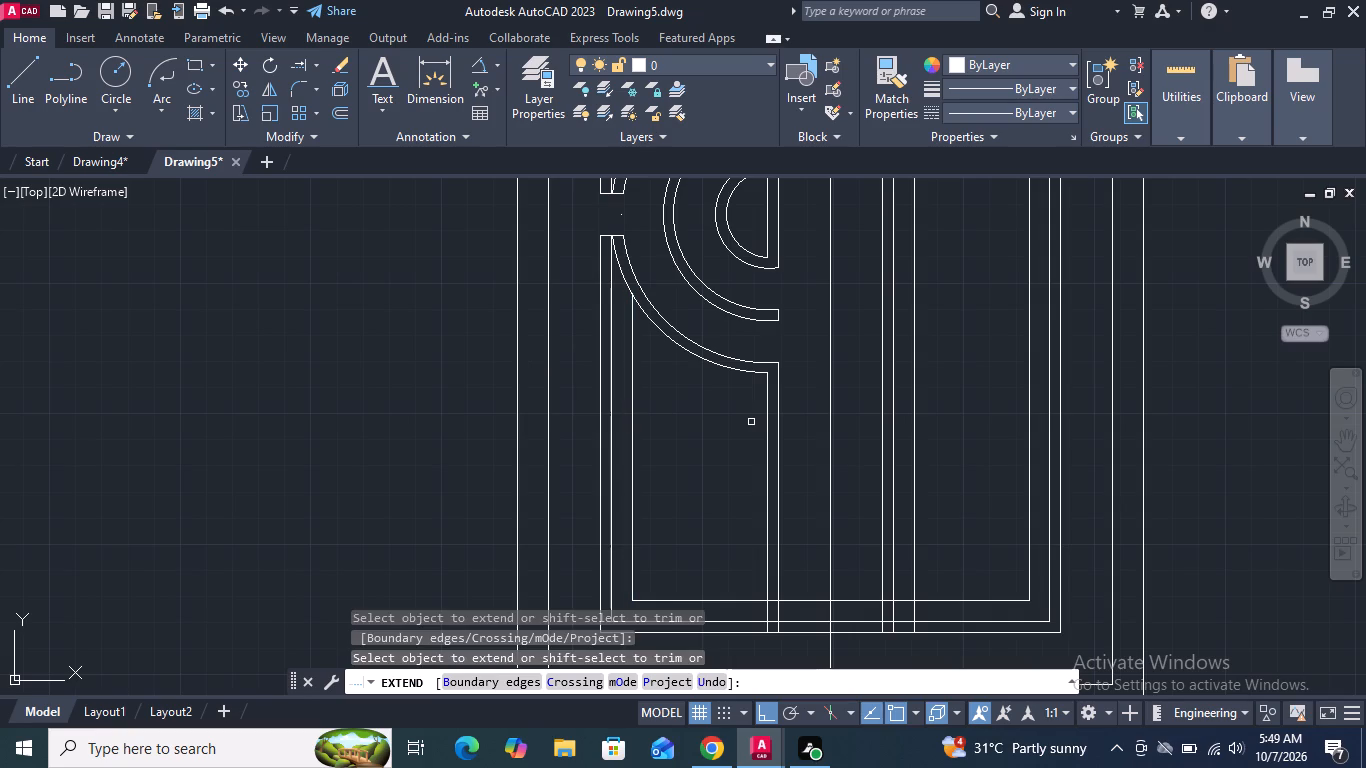
Offset the lower outer arc of the left panel's largest half-ring 3" outward, towards the lower panel area.
{"action": "key", "text": "Return"}
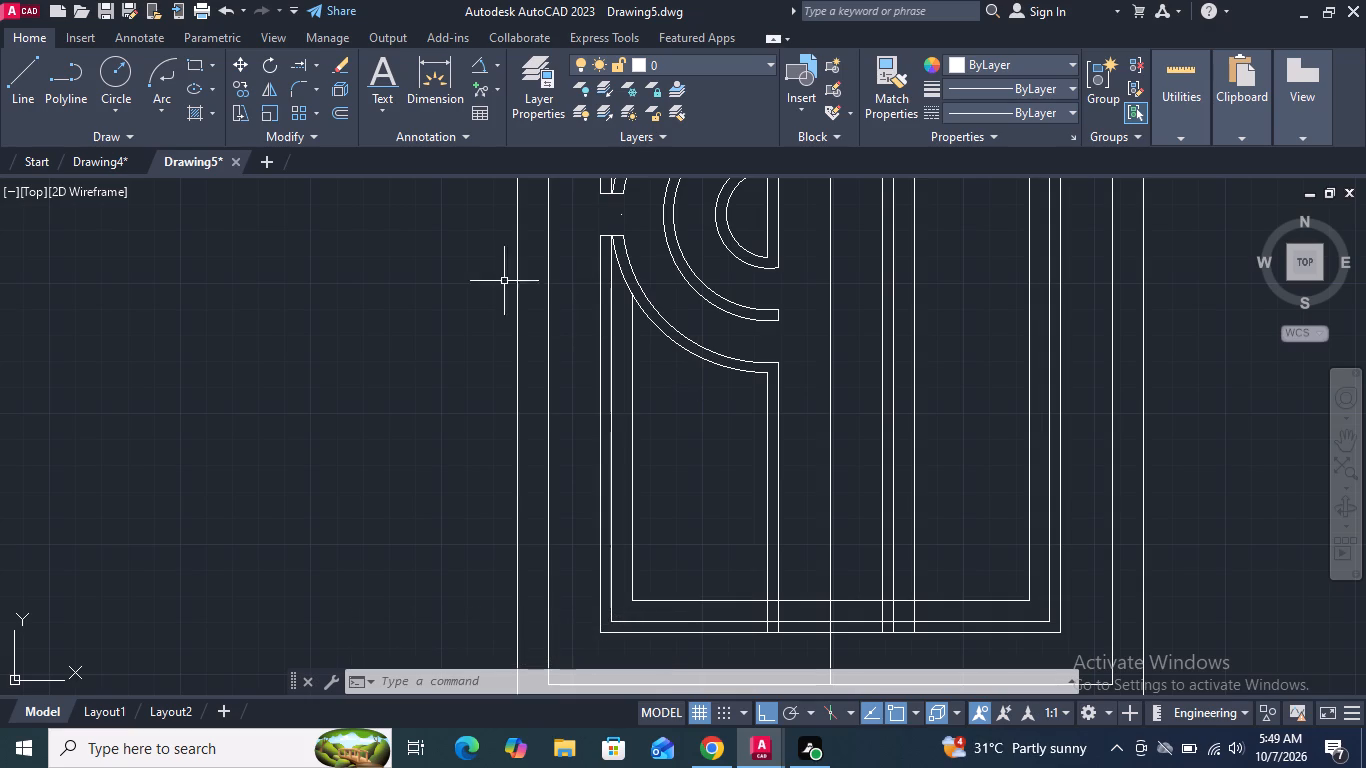
{"action": "left_click", "coordinate": [342, 112]}
{"action": "key", "text": "3"}
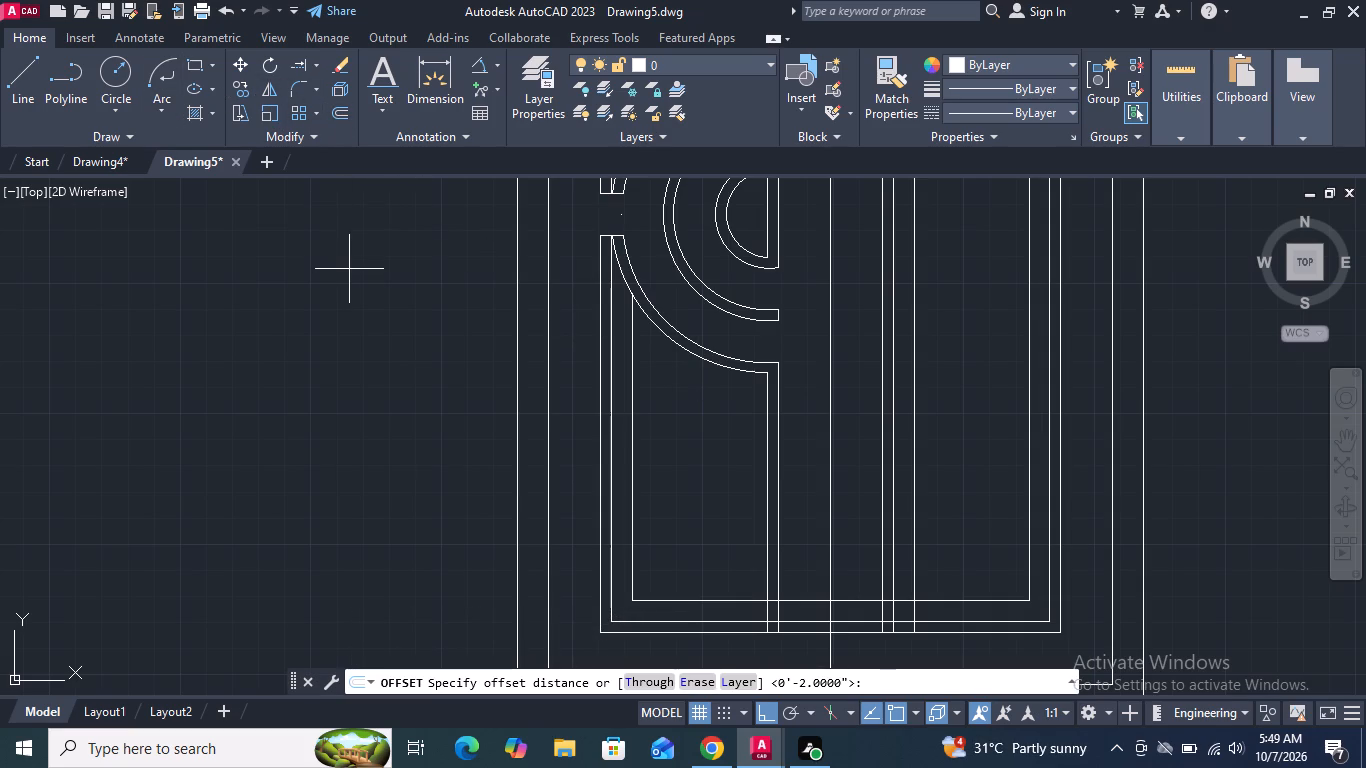
{"action": "key", "text": "shift+quotedbl"}
{"action": "key", "text": "Return"}
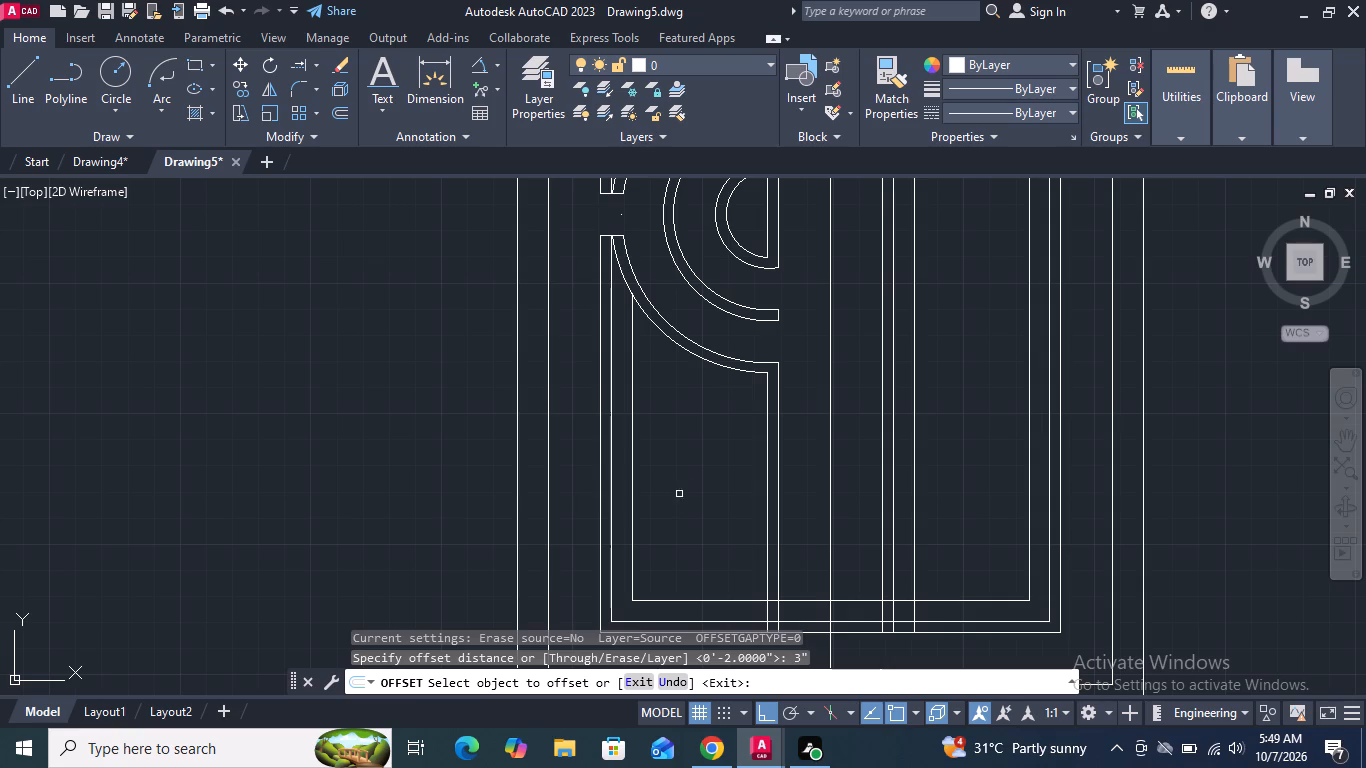
{"action": "left_click", "coordinate": [702, 360]}
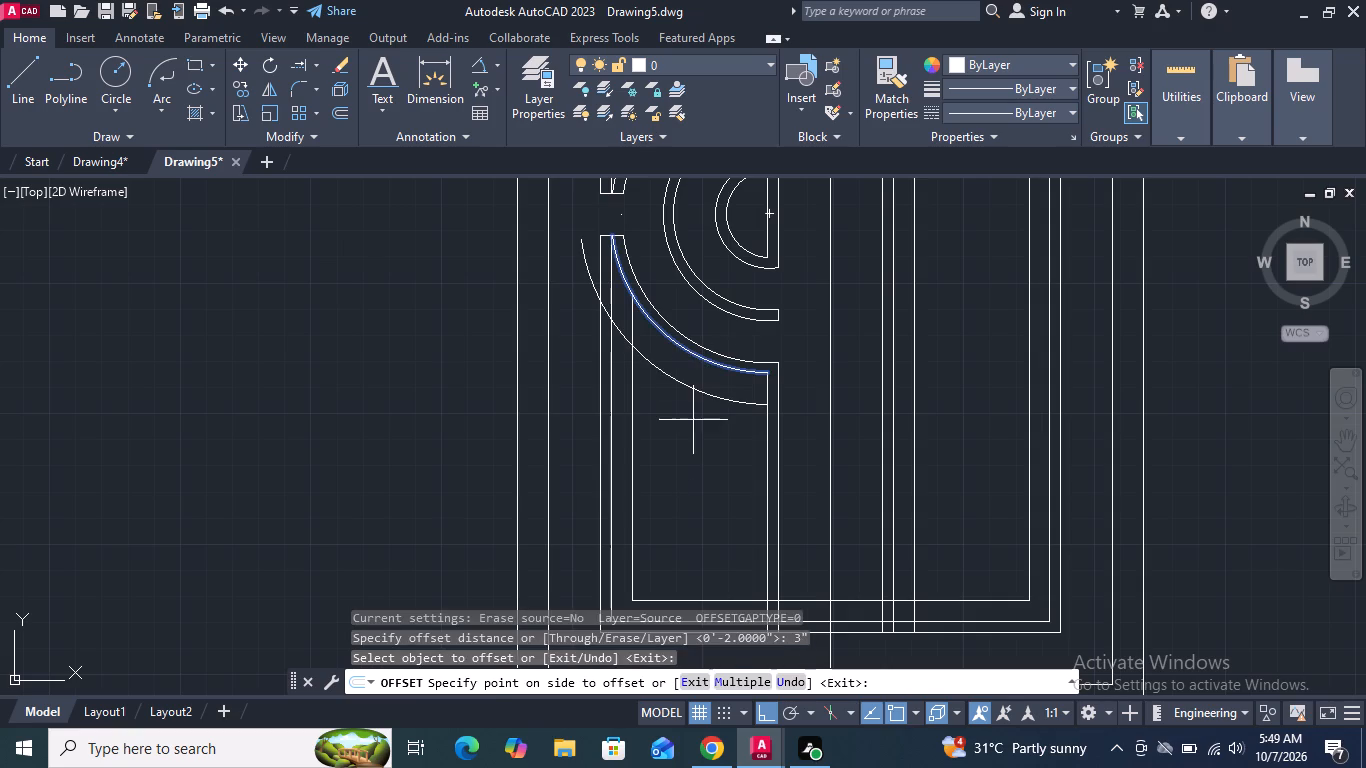
{"action": "left_click", "coordinate": [693, 420]}
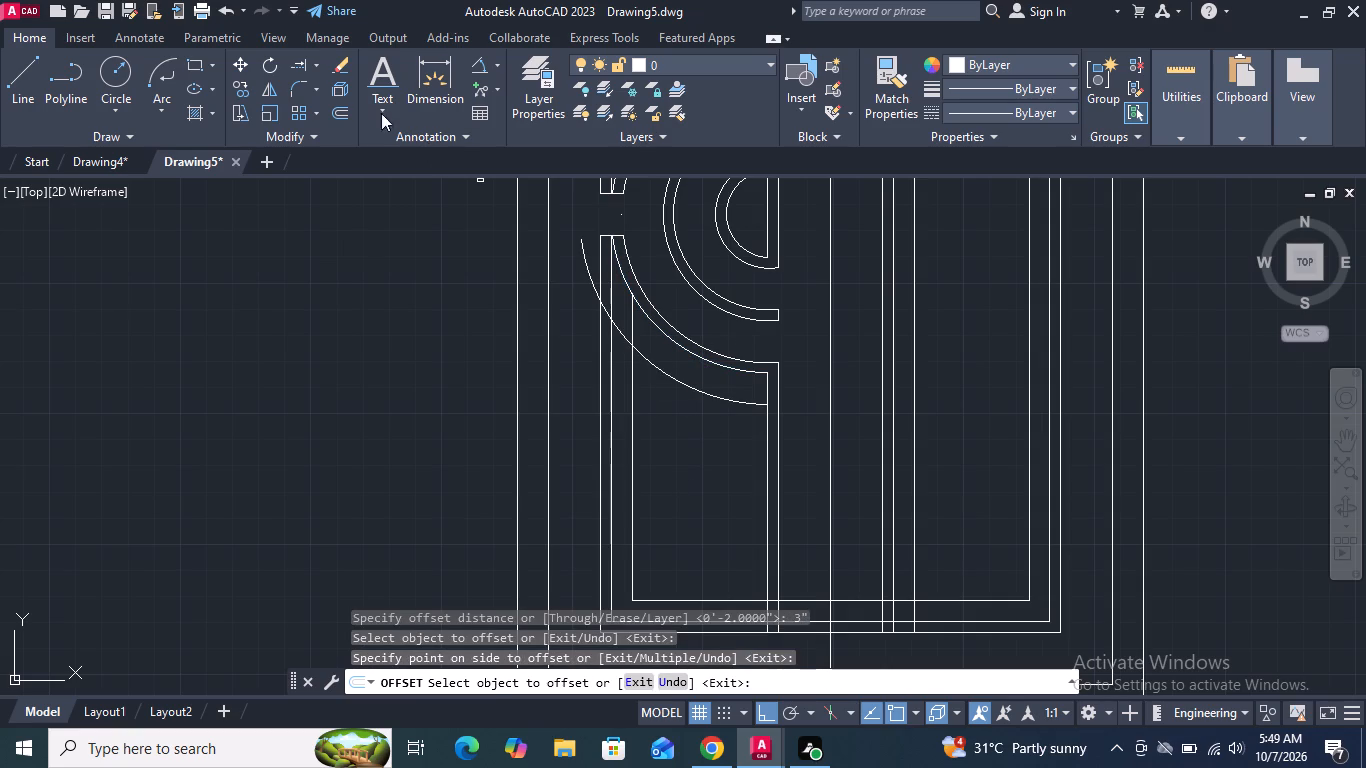
Trim the new arc beyond the left border's innermost line and remove that line's part above the arc.
{"action": "left_click", "coordinate": [321, 62]}
{"action": "left_click", "coordinate": [322, 93]}
{"action": "left_click", "coordinate": [591, 268]}
{"action": "scroll", "coordinate": [613, 298], "scroll_direction": "up", "scroll_amount": 3}
{"action": "left_click", "coordinate": [562, 345]}
{"action": "left_click_drag", "start_coordinate": [698, 391], "coordinate": [639, 479]}
{"action": "scroll", "coordinate": [662, 411], "scroll_direction": "down", "scroll_amount": 4}
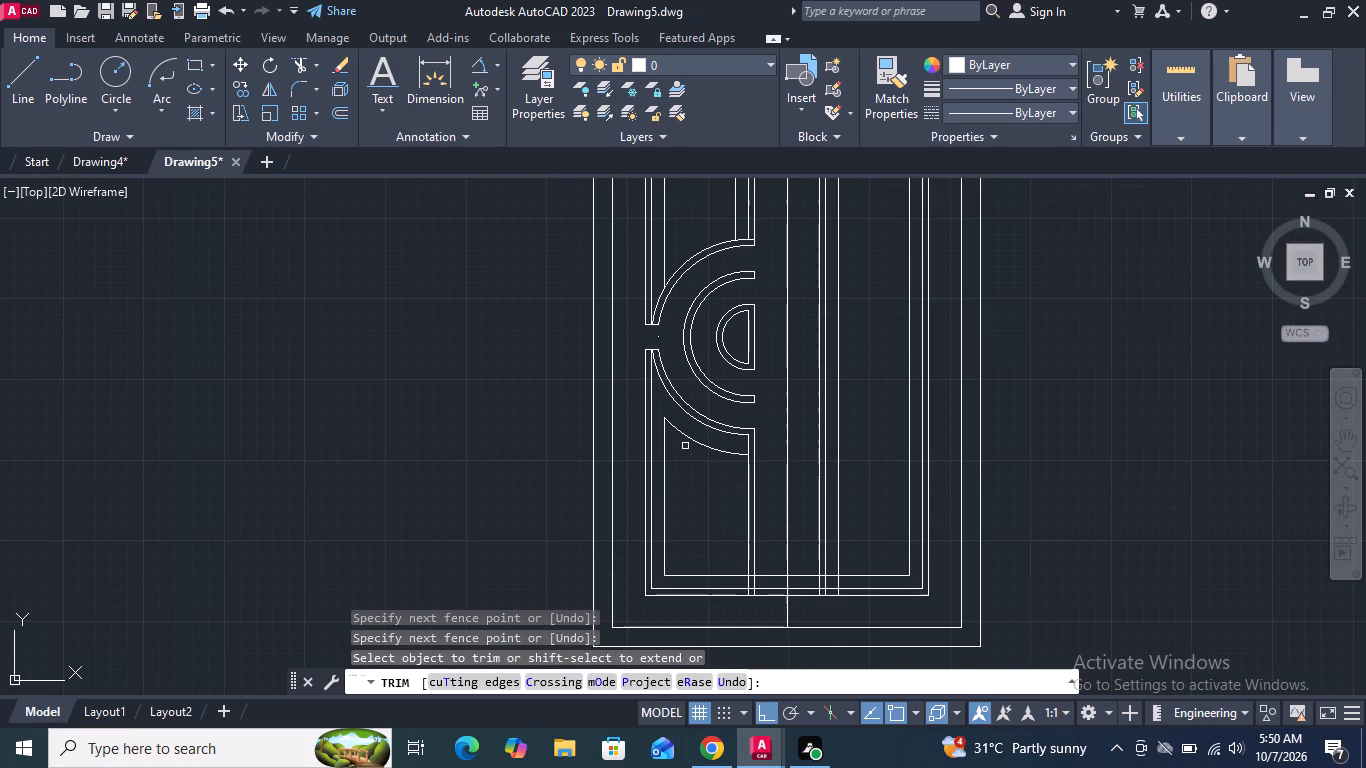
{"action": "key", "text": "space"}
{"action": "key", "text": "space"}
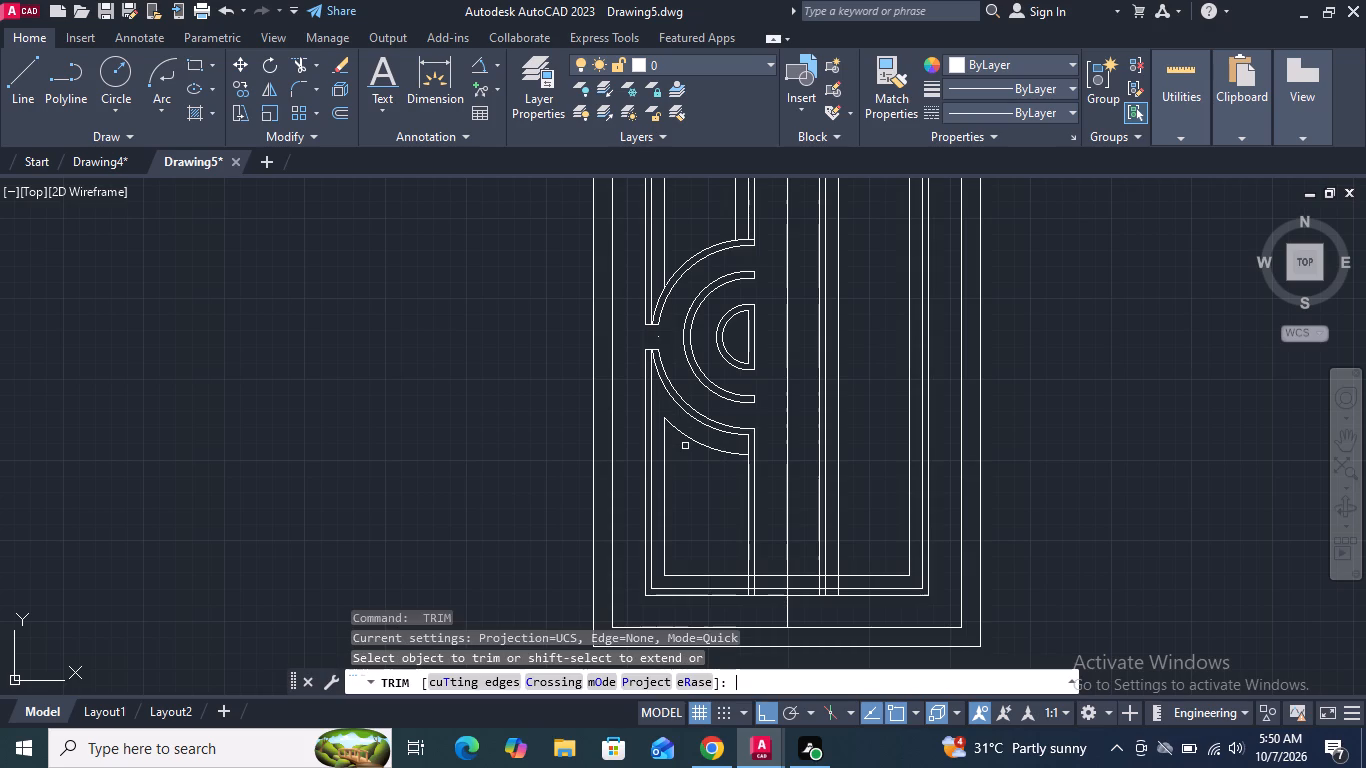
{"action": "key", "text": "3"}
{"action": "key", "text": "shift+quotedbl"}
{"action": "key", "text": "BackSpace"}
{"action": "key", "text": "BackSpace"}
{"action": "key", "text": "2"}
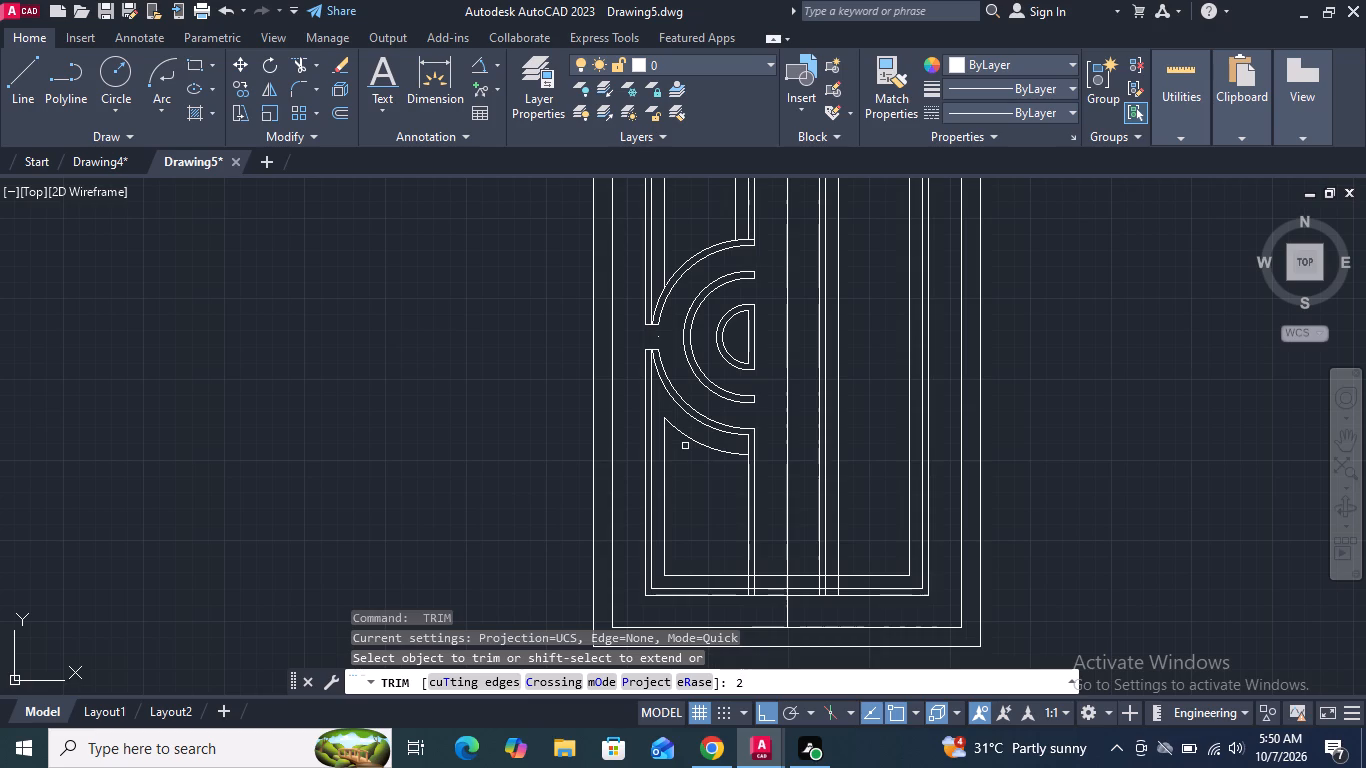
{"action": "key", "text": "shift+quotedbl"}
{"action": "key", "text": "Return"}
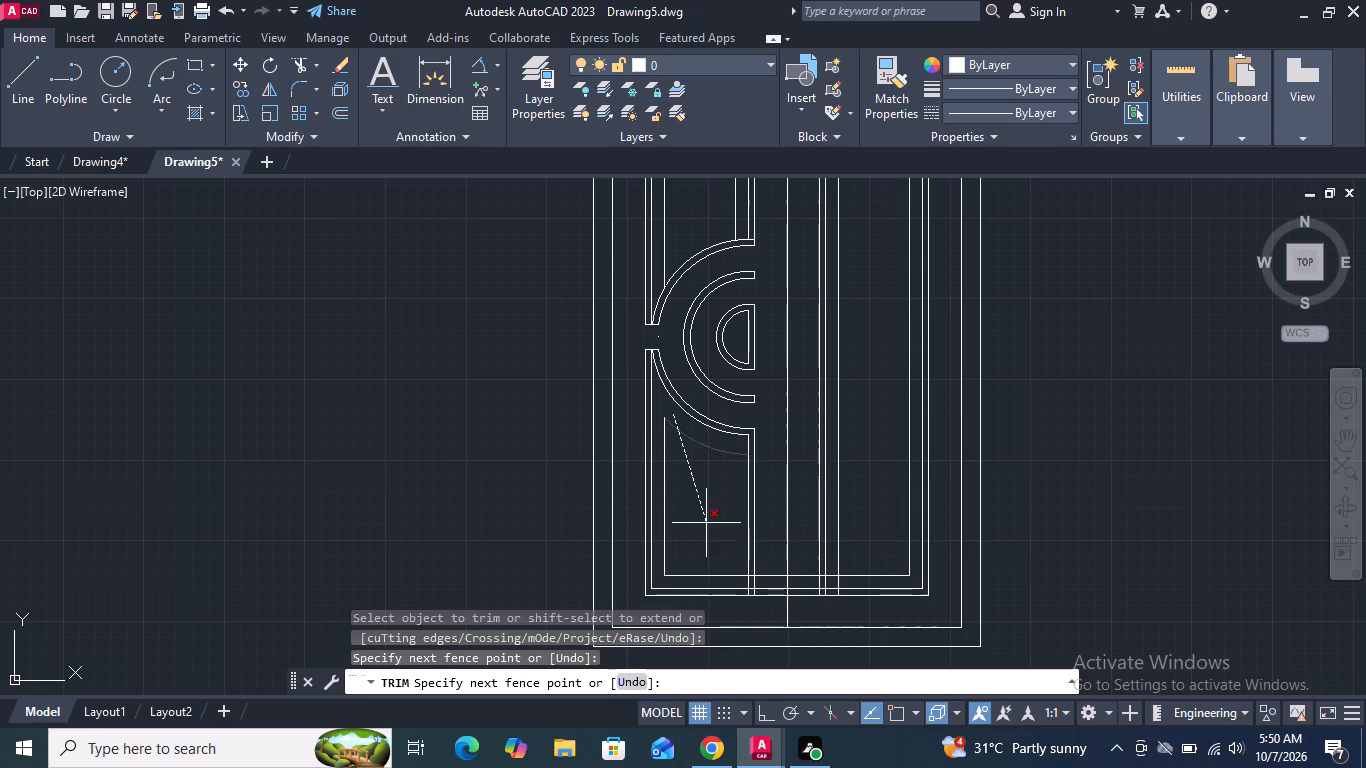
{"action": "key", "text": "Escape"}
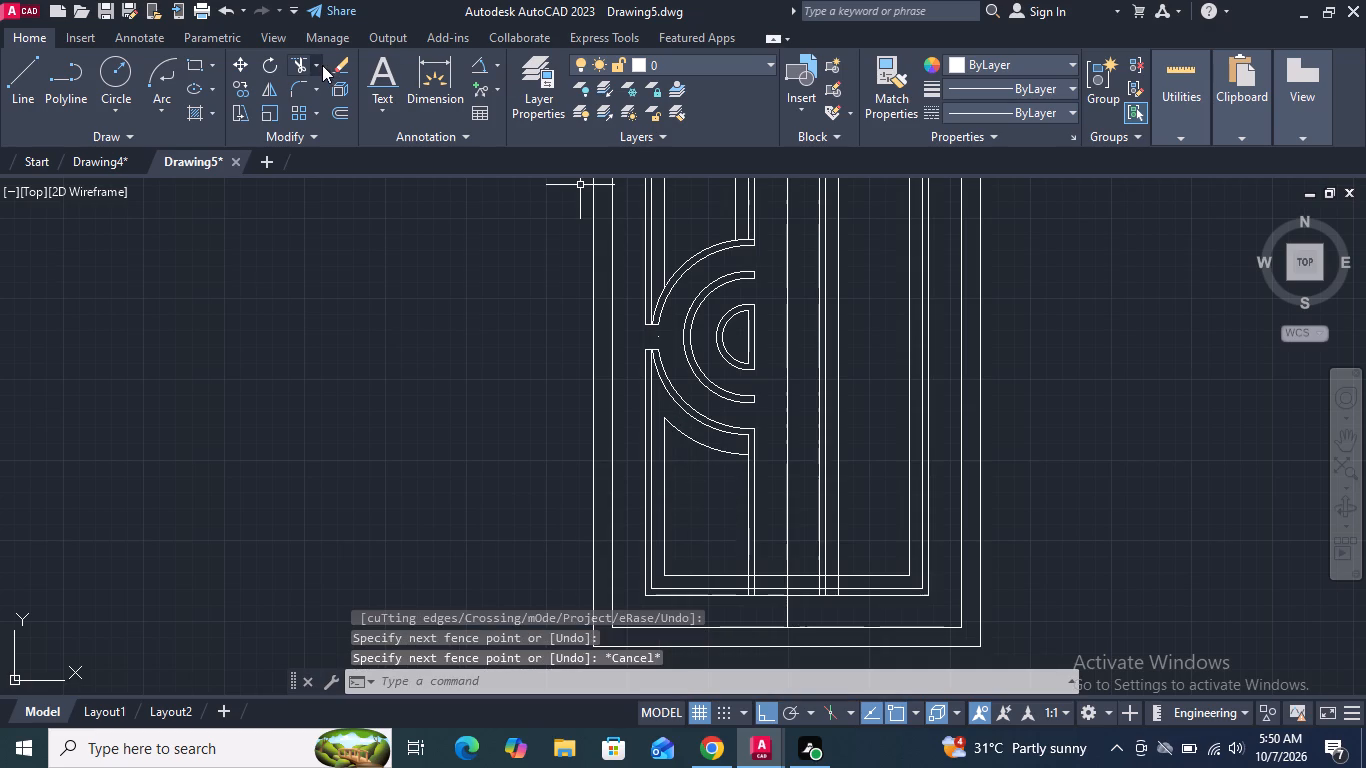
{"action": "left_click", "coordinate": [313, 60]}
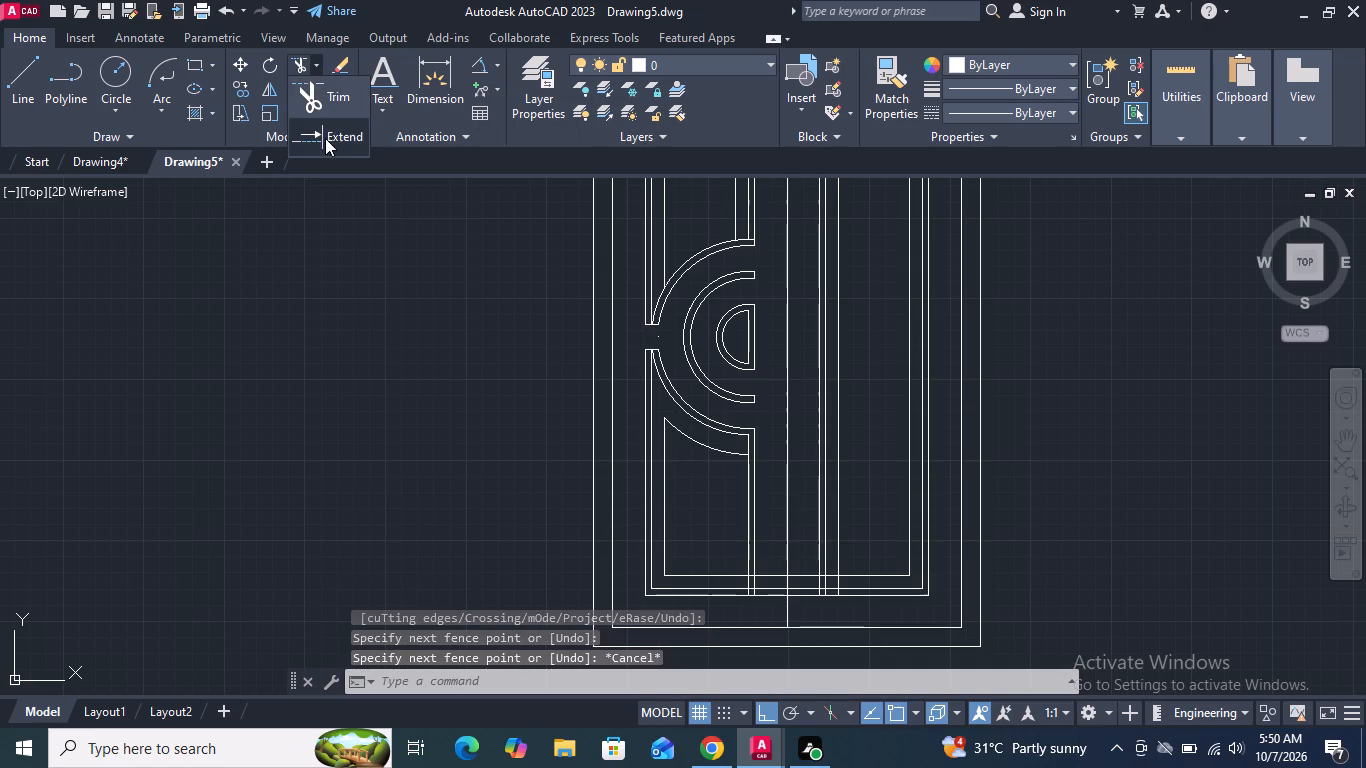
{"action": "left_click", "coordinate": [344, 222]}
Offset the inner line of the left panel's lower right border 2" towards the panel's inside.
{"action": "left_click", "coordinate": [344, 117]}
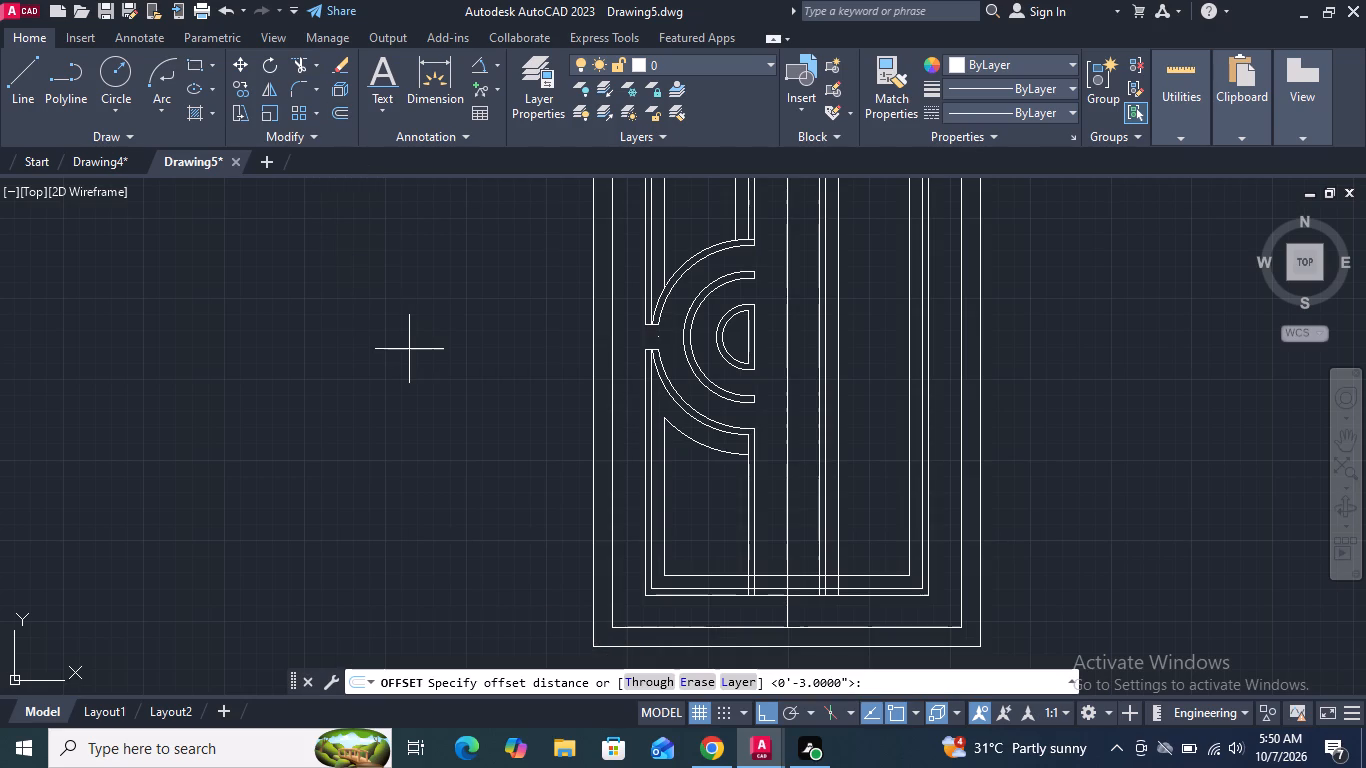
{"action": "type", "text": "2\""}
{"action": "key", "text": "Return"}
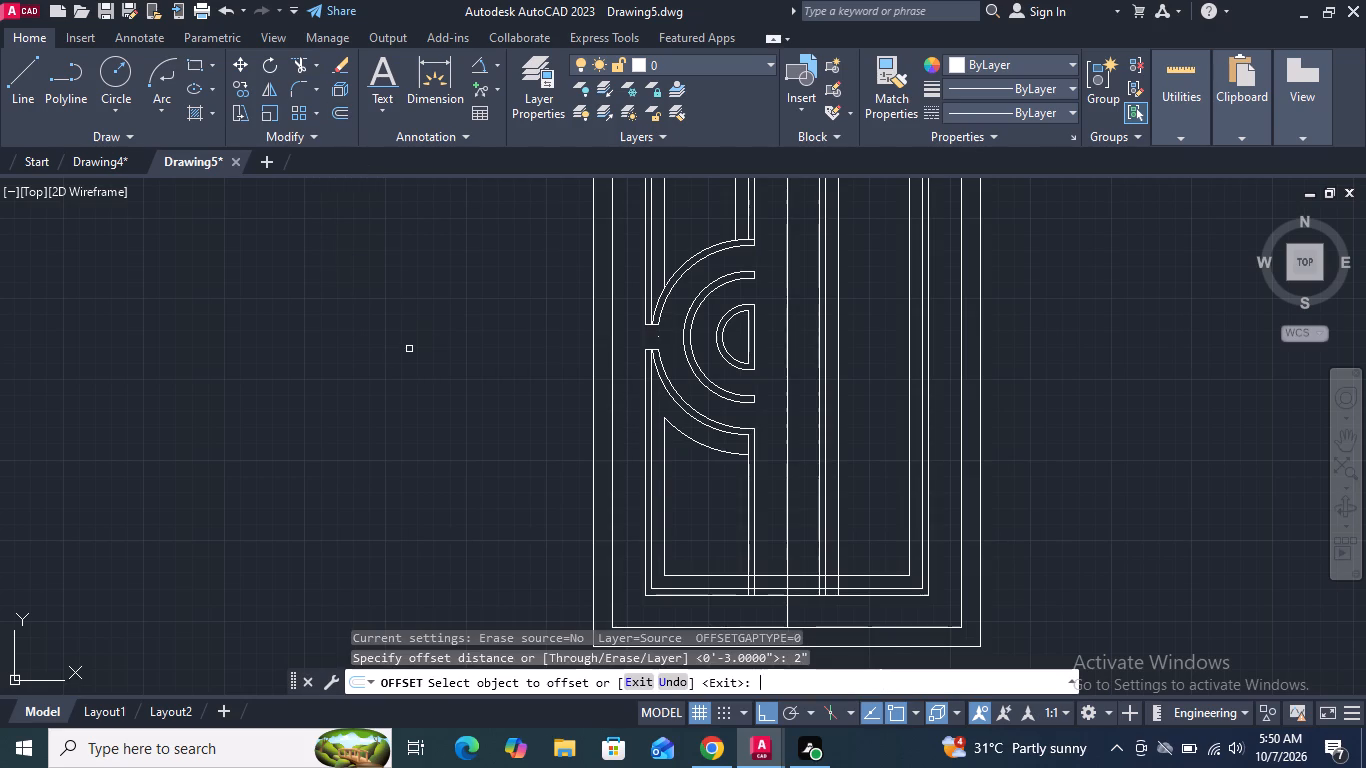
{"action": "scroll", "coordinate": [706, 496], "scroll_direction": "up", "scroll_amount": 1}
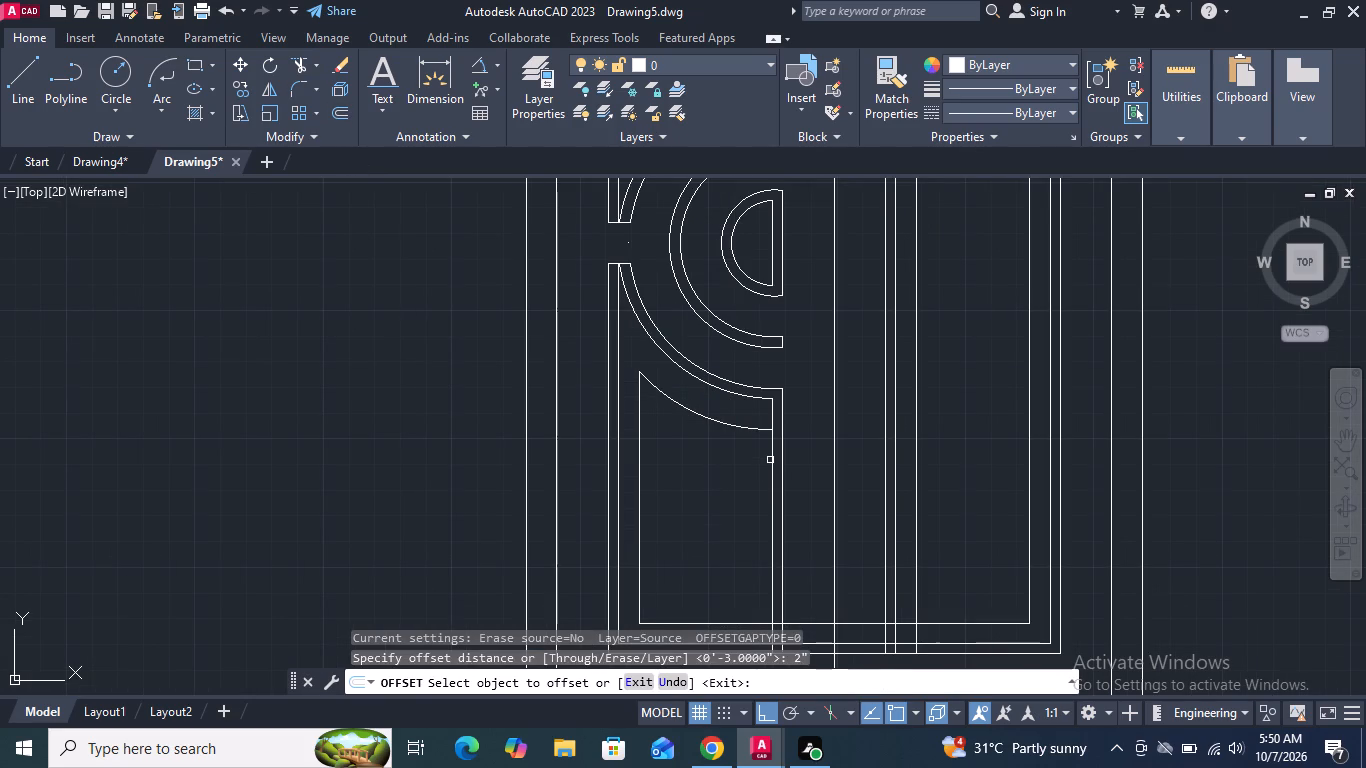
{"action": "left_click", "coordinate": [770, 458]}
{"action": "left_click", "coordinate": [727, 464]}
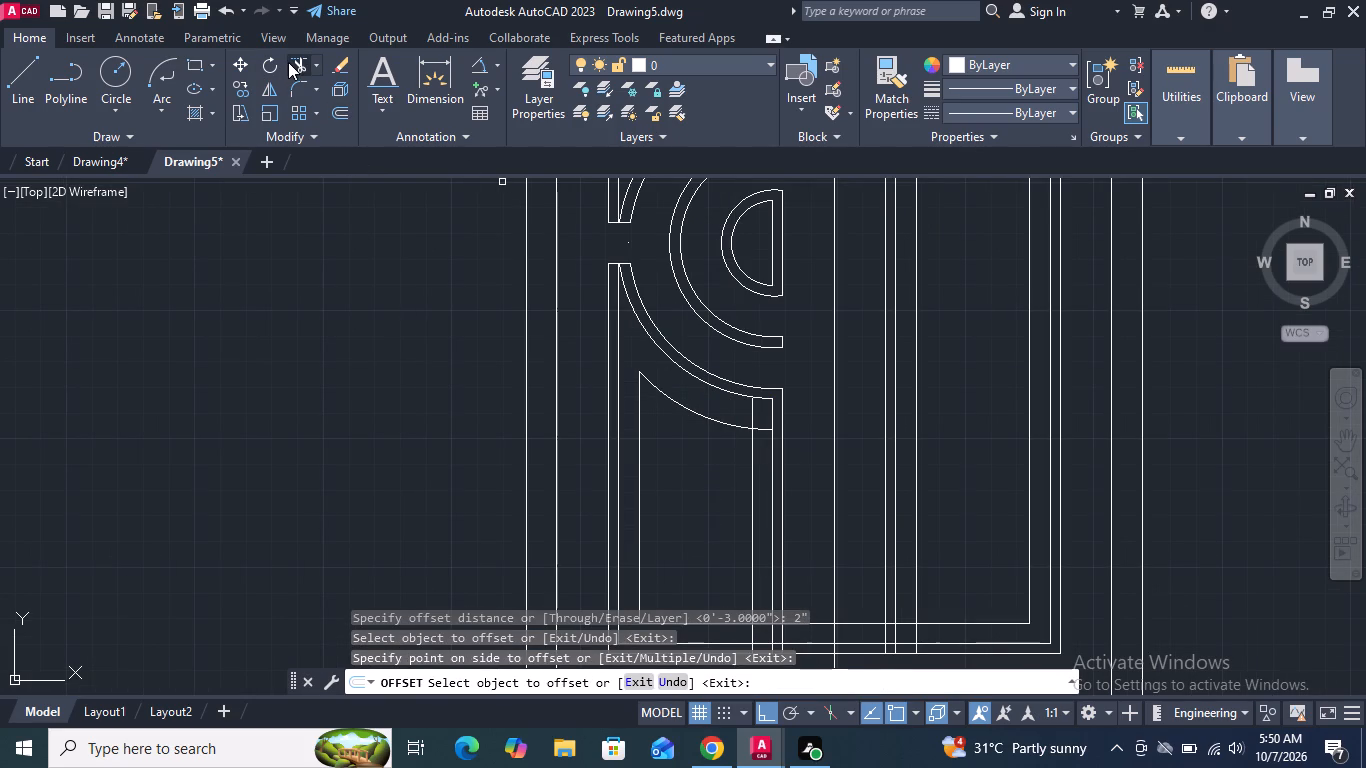
Trim the 3" offset arc past the new vertical line and remove the line's part above the arc.
{"action": "left_click", "coordinate": [290, 60]}
{"action": "scroll", "coordinate": [721, 416], "scroll_direction": "up", "scroll_amount": 3}
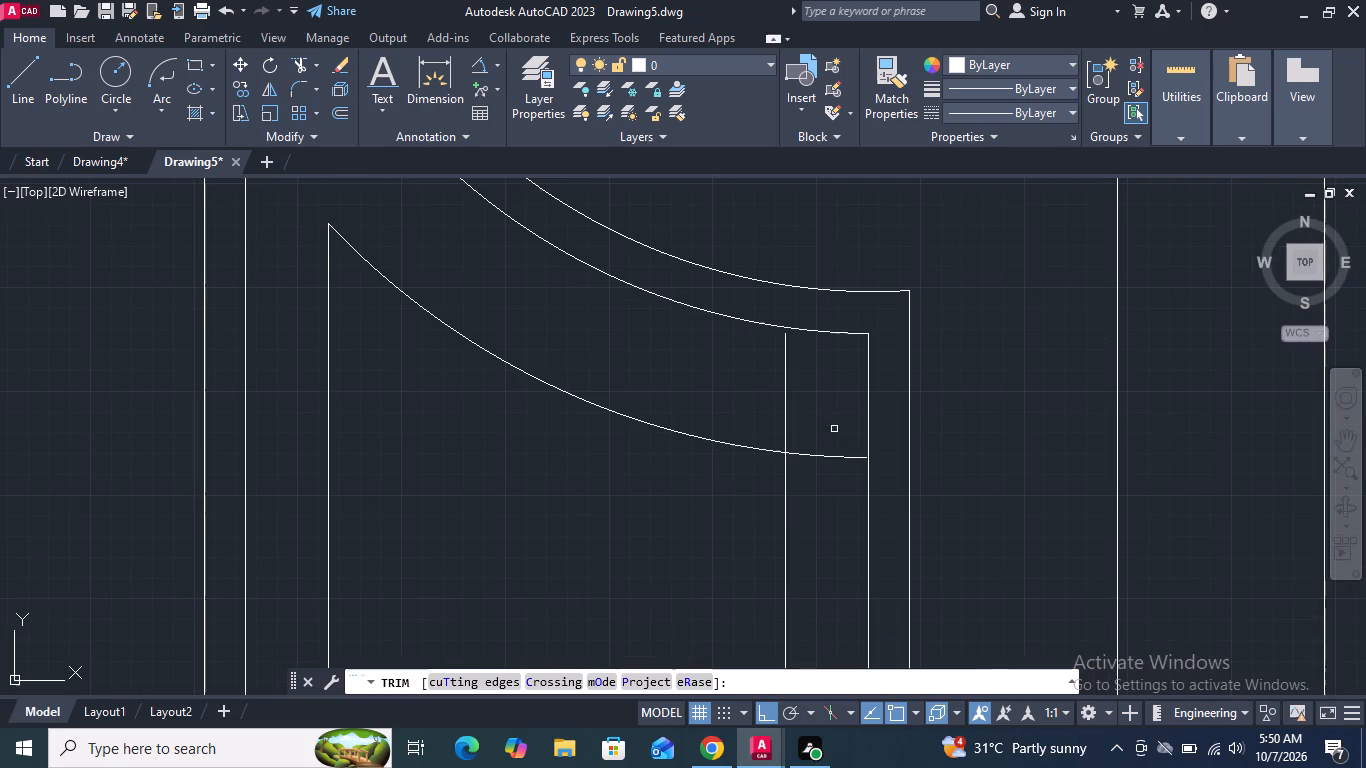
{"action": "left_click_drag", "start_coordinate": [827, 426], "coordinate": [828, 485]}
{"action": "left_click_drag", "start_coordinate": [827, 437], "coordinate": [679, 410]}
{"action": "scroll", "coordinate": [761, 291], "scroll_direction": "down", "scroll_amount": 3}
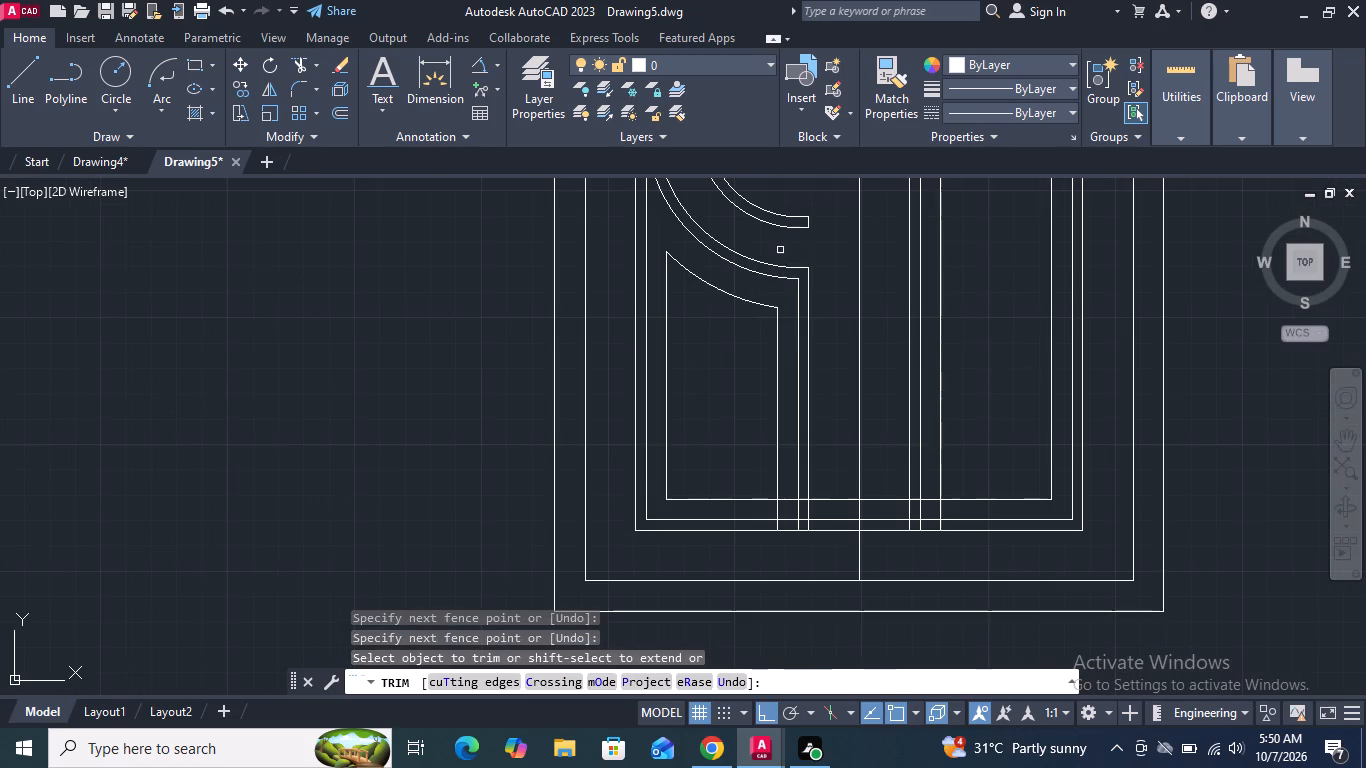
Trim the crossing border lines at the left panel's lower right corner into three separate nested corners.
{"action": "scroll", "coordinate": [781, 530], "scroll_direction": "up", "scroll_amount": 2}
{"action": "left_click_drag", "start_coordinate": [790, 446], "coordinate": [758, 489]}
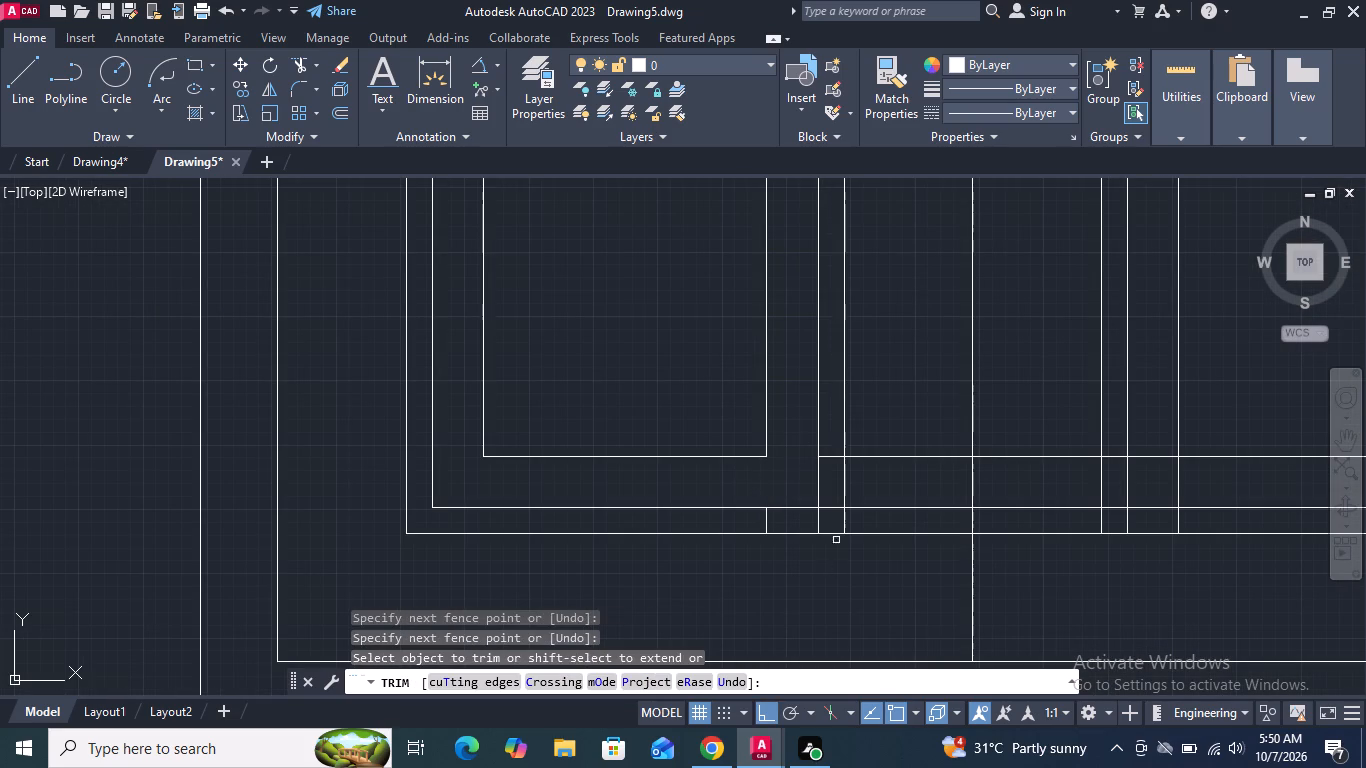
{"action": "scroll", "coordinate": [836, 525], "scroll_direction": "up", "scroll_amount": 2}
{"action": "left_click_drag", "start_coordinate": [825, 336], "coordinate": [728, 510]}
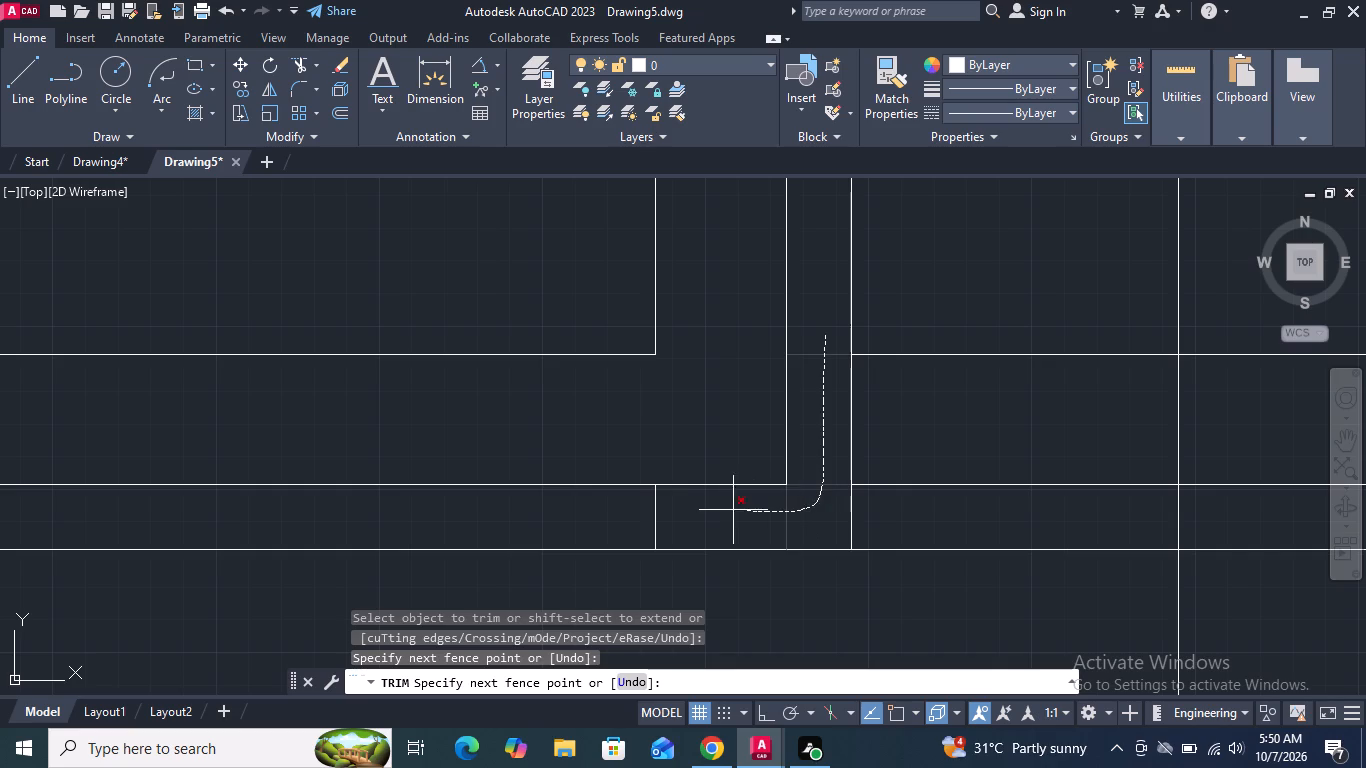
{"action": "left_click_drag", "start_coordinate": [728, 510], "coordinate": [635, 507]}
Trim the three bottom border lines in the gap between the two panels, on both sides of the centre line.
{"action": "scroll", "coordinate": [710, 537], "scroll_direction": "down", "scroll_amount": 3}
{"action": "left_click_drag", "start_coordinate": [789, 458], "coordinate": [802, 593]}
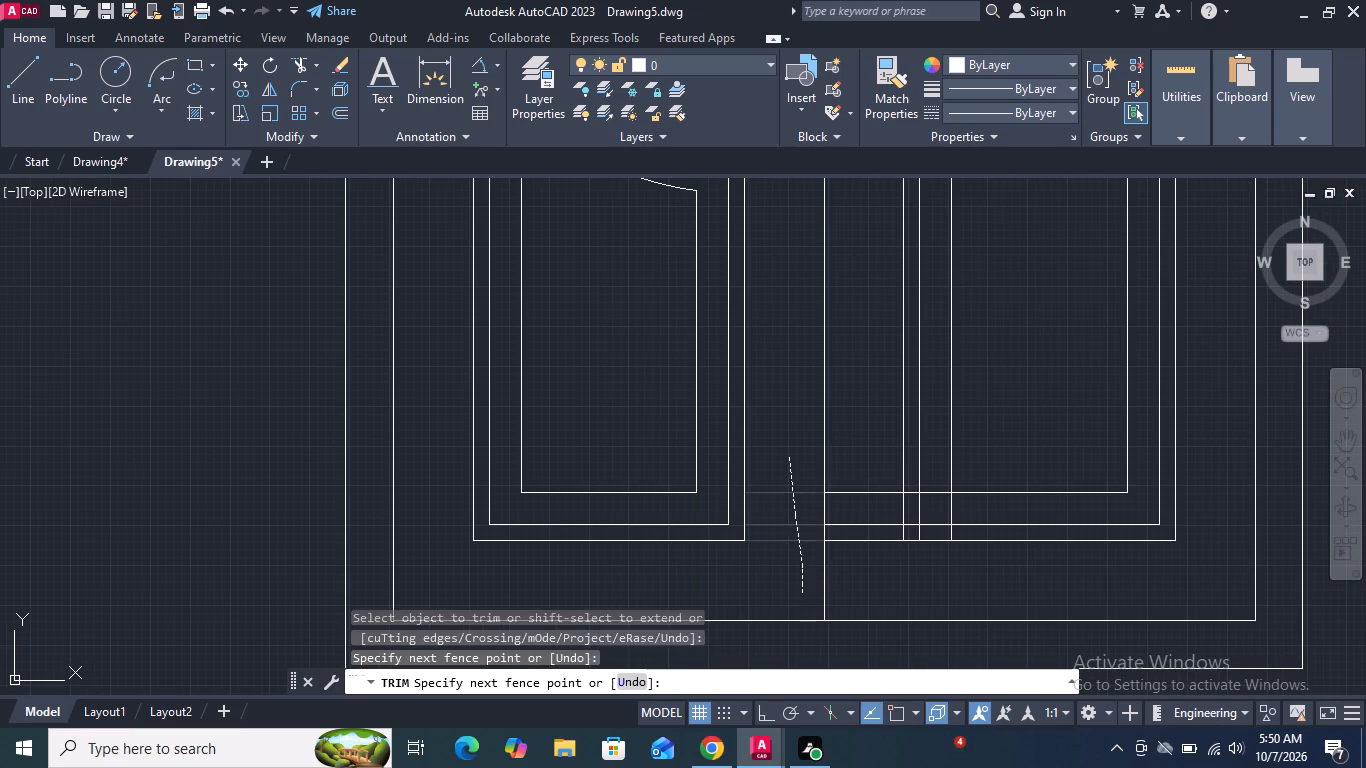
{"action": "left_click_drag", "start_coordinate": [876, 467], "coordinate": [876, 574]}
Trim the crossing border lines at the right panel's lower left corner into three separate nested corners.
{"action": "scroll", "coordinate": [931, 548], "scroll_direction": "up", "scroll_amount": 3}
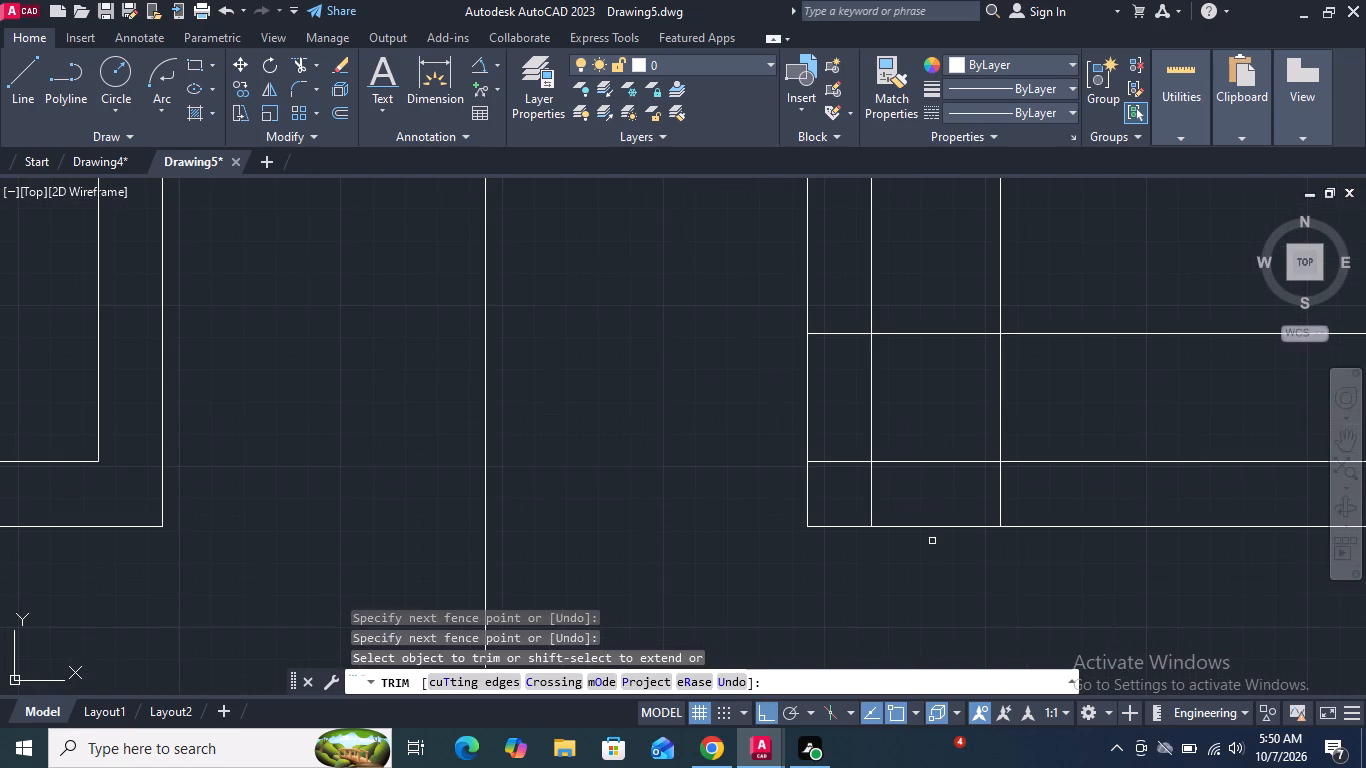
{"action": "left_click_drag", "start_coordinate": [842, 295], "coordinate": [1019, 499]}
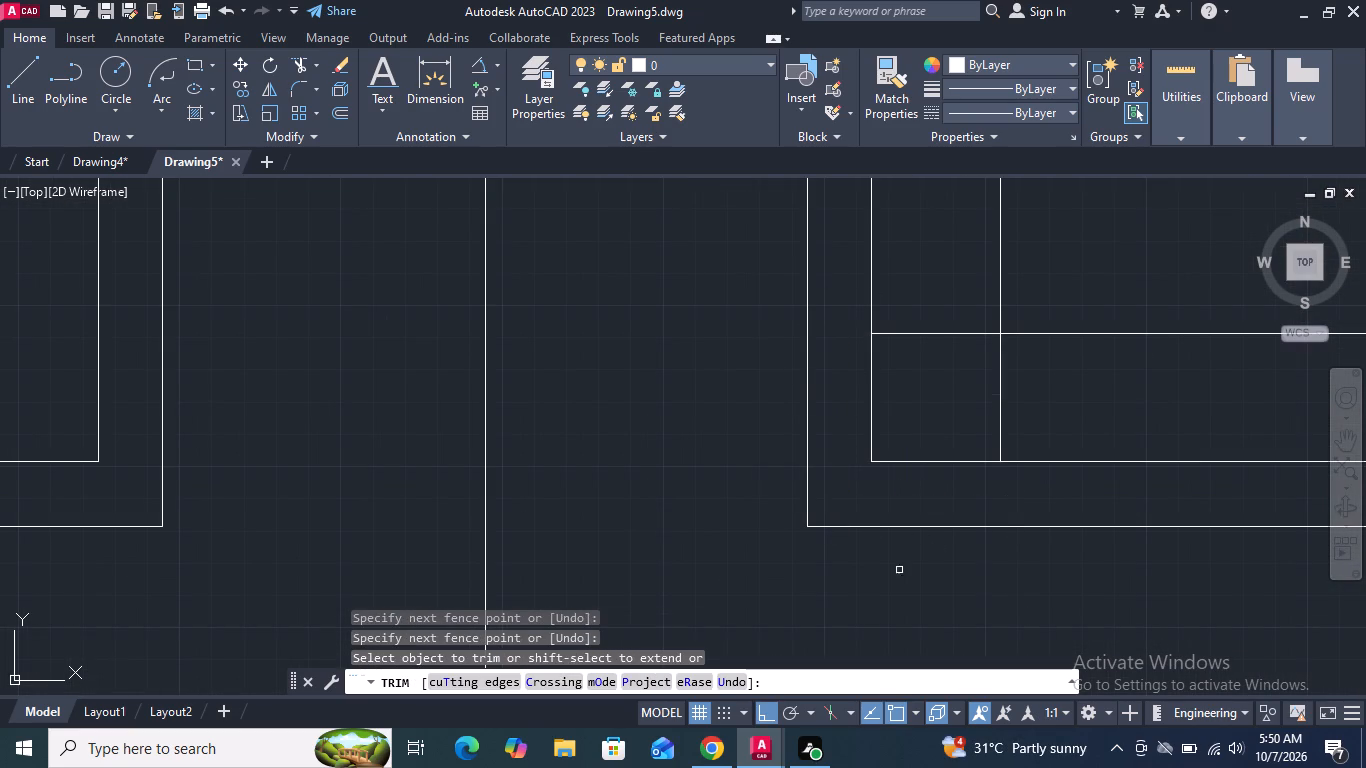
{"action": "scroll", "coordinate": [710, 598], "scroll_direction": "down", "scroll_amount": 2}
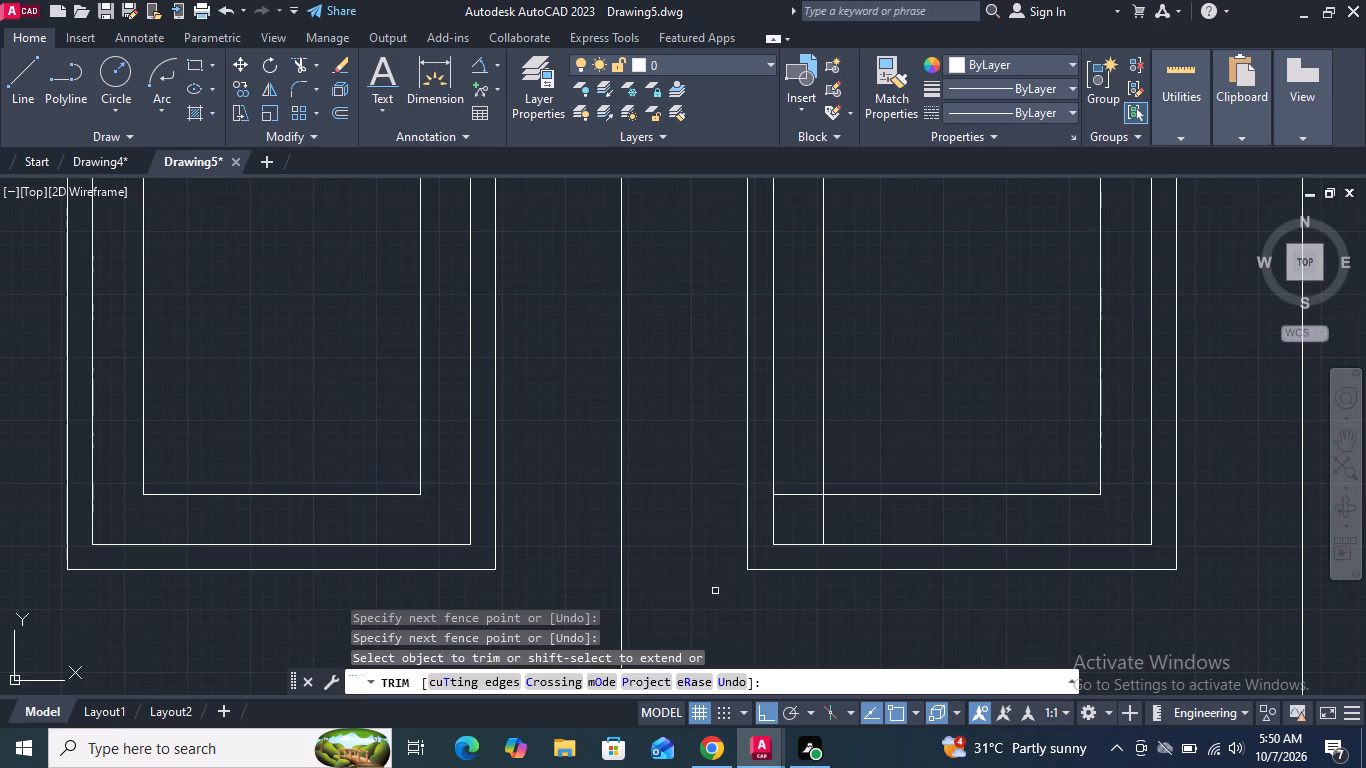
{"action": "scroll", "coordinate": [845, 519], "scroll_direction": "up", "scroll_amount": 1}
{"action": "left_click_drag", "start_coordinate": [749, 458], "coordinate": [780, 535]}
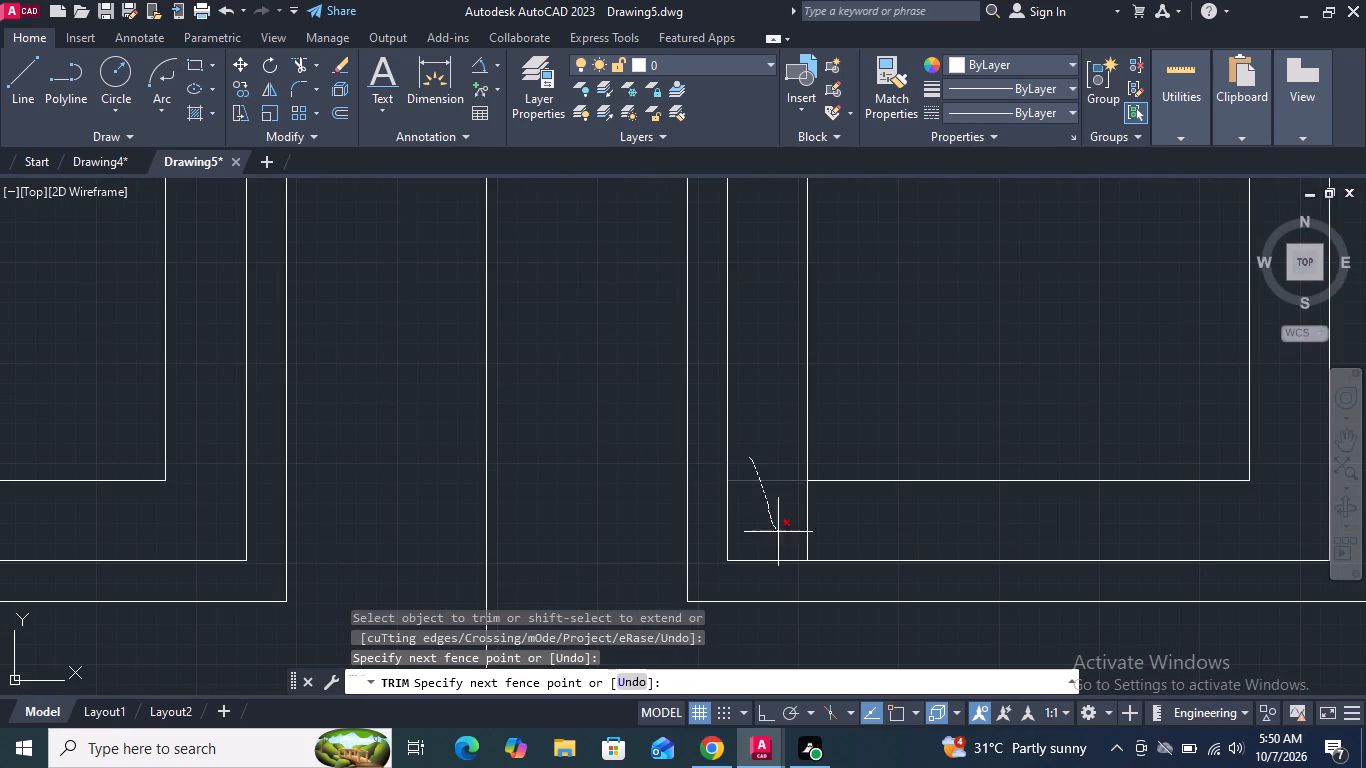
{"action": "left_click_drag", "start_coordinate": [780, 535], "coordinate": [826, 536]}
{"action": "scroll", "coordinate": [811, 551], "scroll_direction": "down", "scroll_amount": 2}
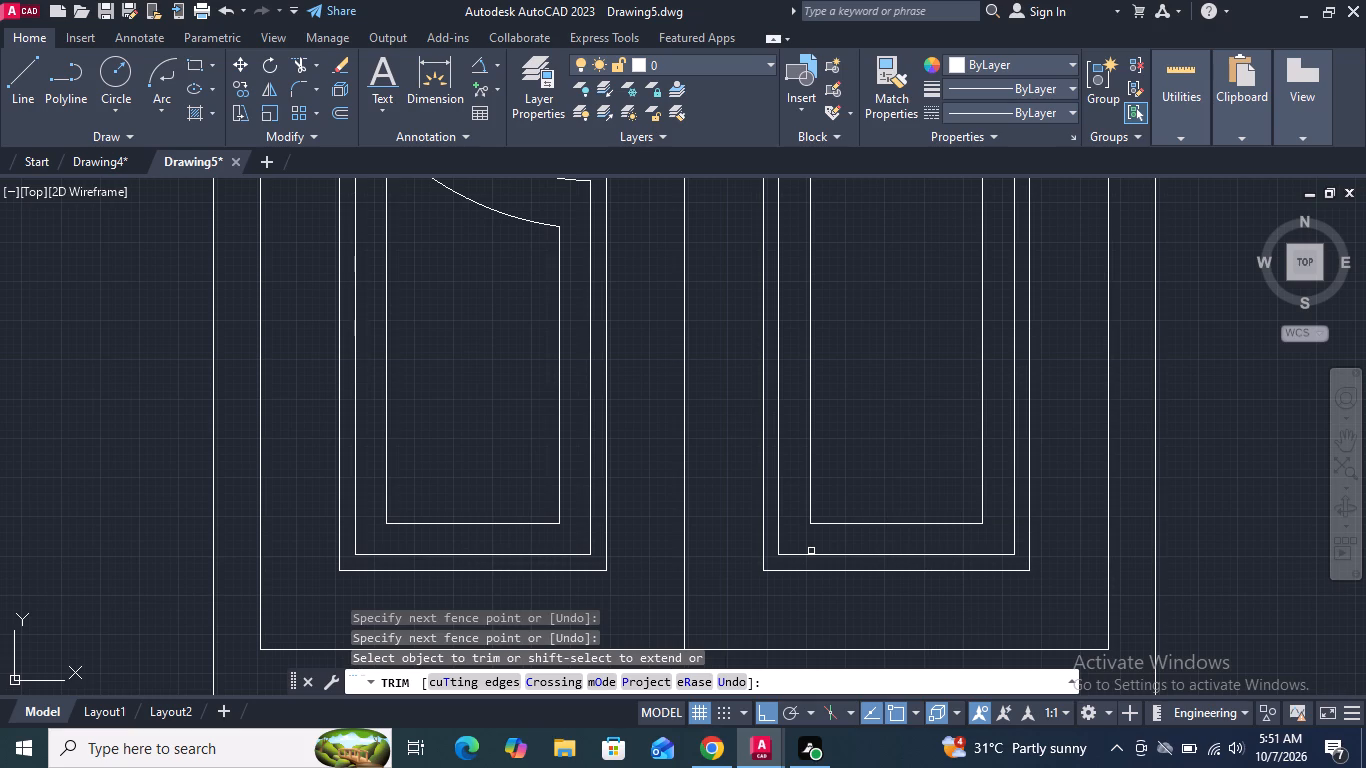
{"action": "scroll", "coordinate": [808, 550], "scroll_direction": "down", "scroll_amount": 3}
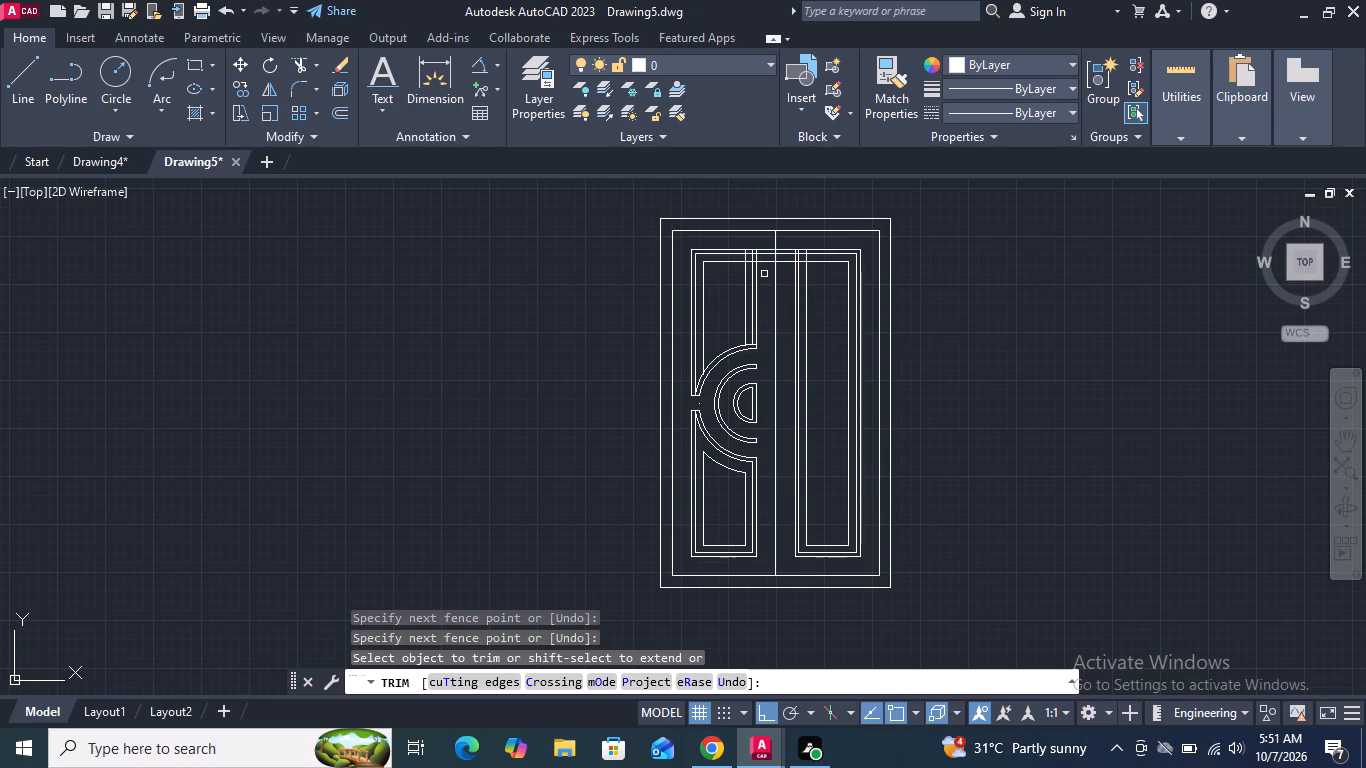
{"action": "key", "text": "Escape"}
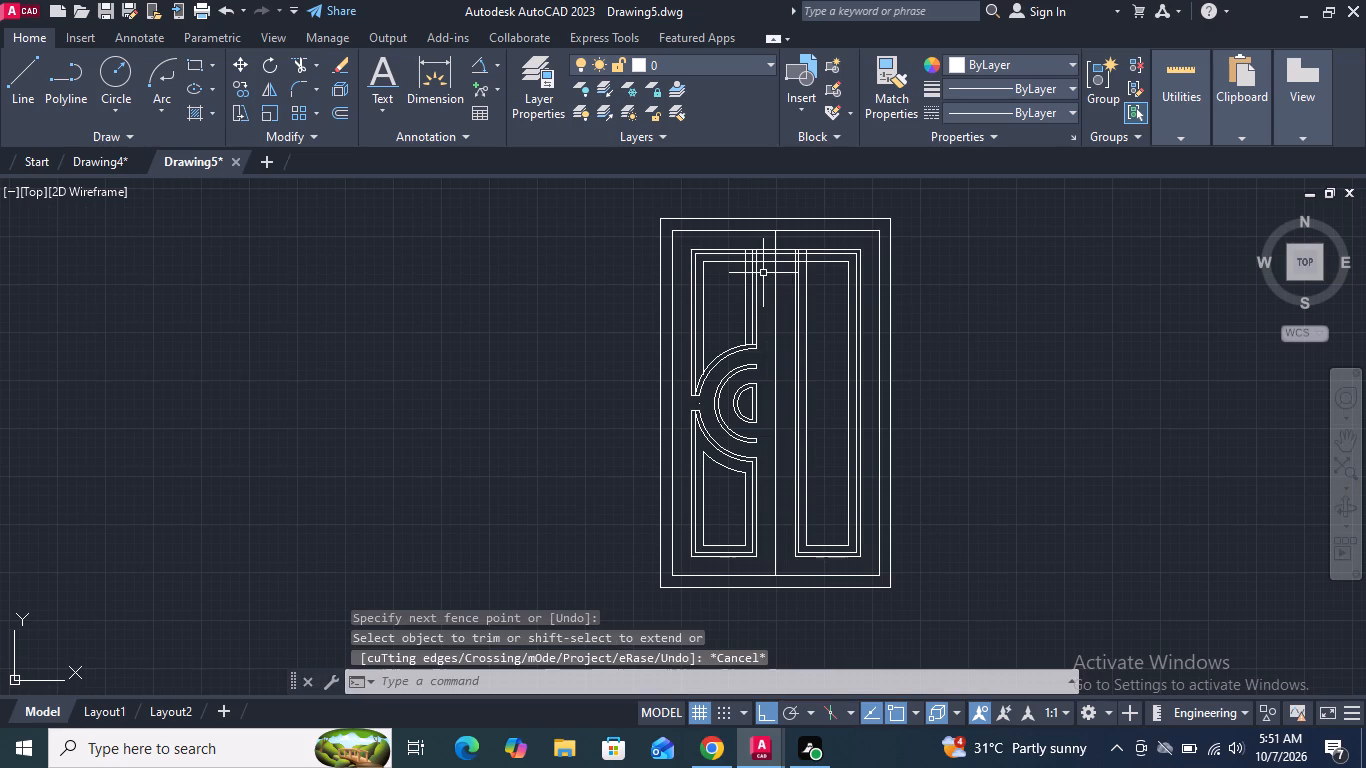
Trim the three top border lines in the gap between the left panel and the centre line.
{"action": "scroll", "coordinate": [763, 273], "scroll_direction": "up", "scroll_amount": 2}
{"action": "middle_click_drag", "start_coordinate": [760, 273], "coordinate": [760, 404]}
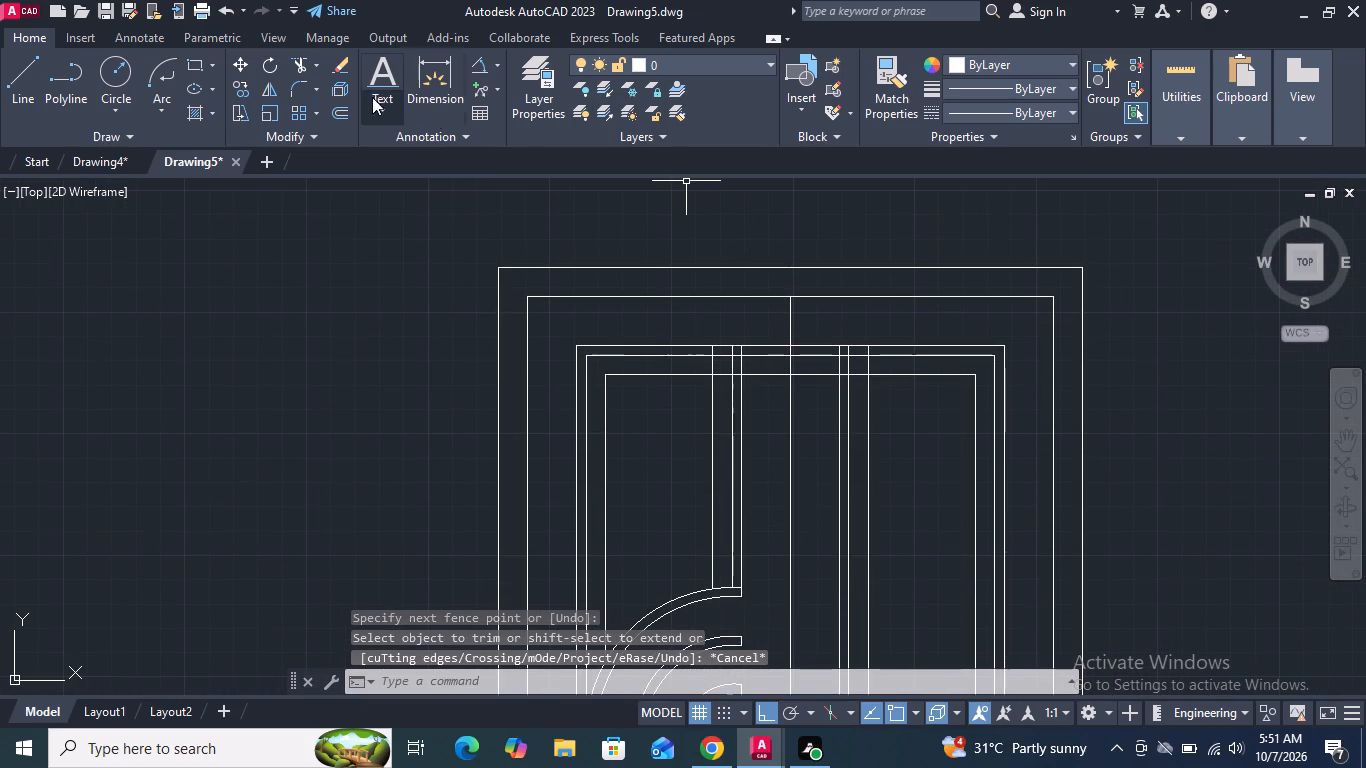
{"action": "left_click", "coordinate": [293, 67]}
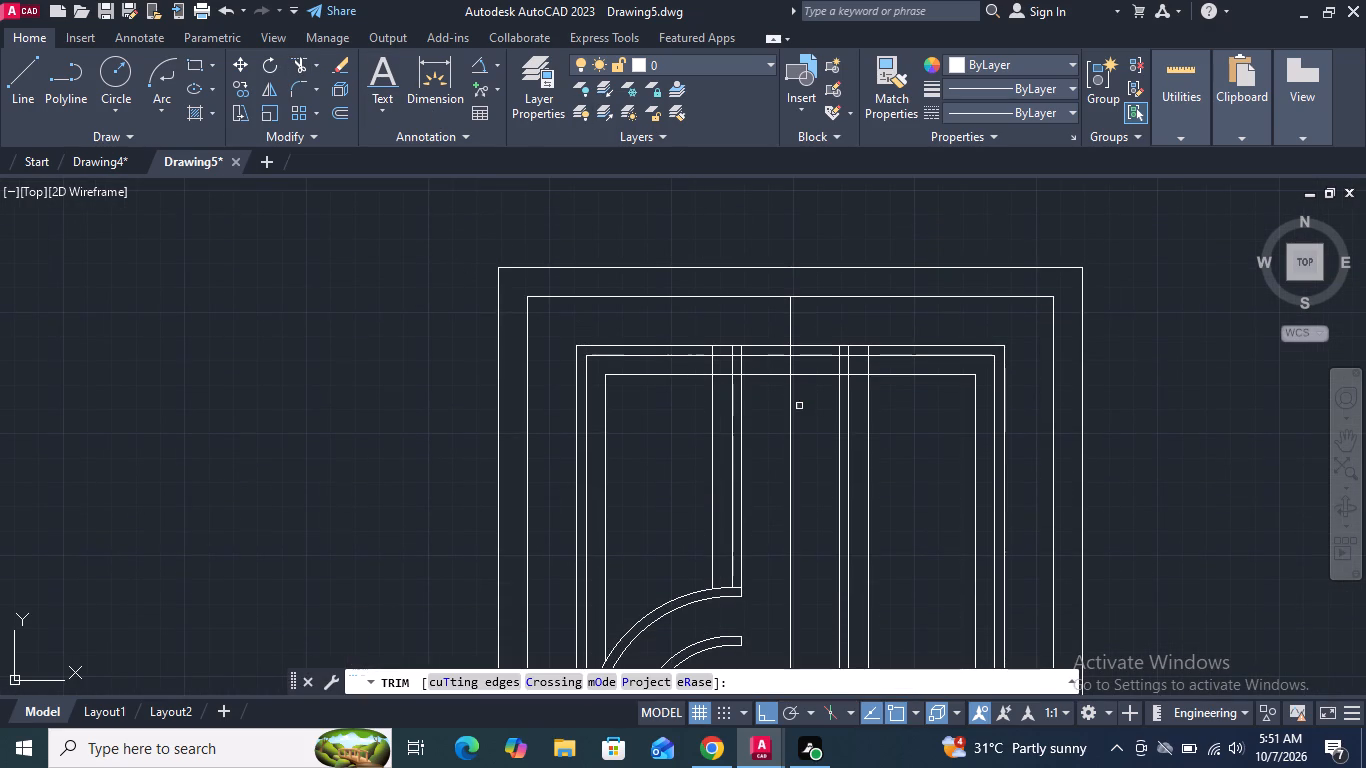
{"action": "left_click_drag", "start_coordinate": [773, 389], "coordinate": [754, 327]}
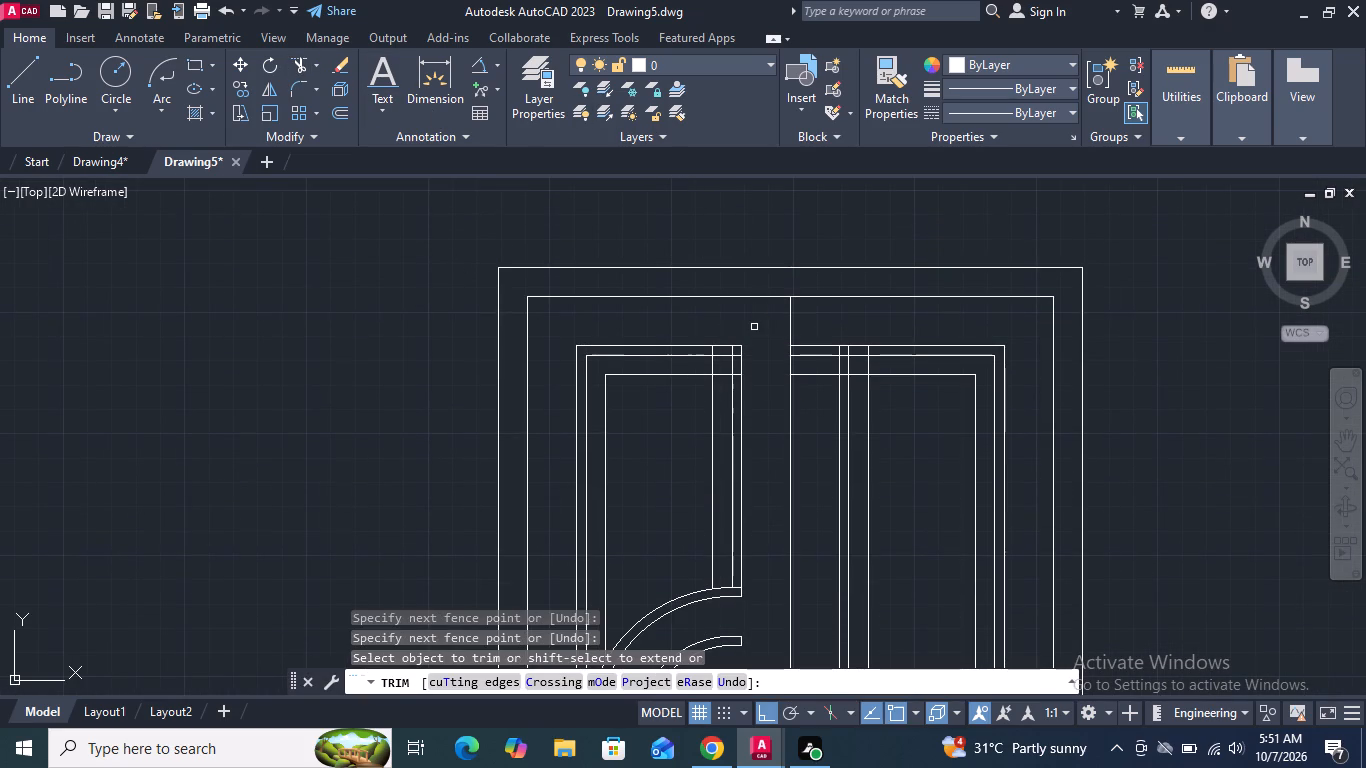
Trim the crossing border lines at the left panel's upper right corner into three separate nested corners.
{"action": "scroll", "coordinate": [740, 363], "scroll_direction": "up", "scroll_amount": 4}
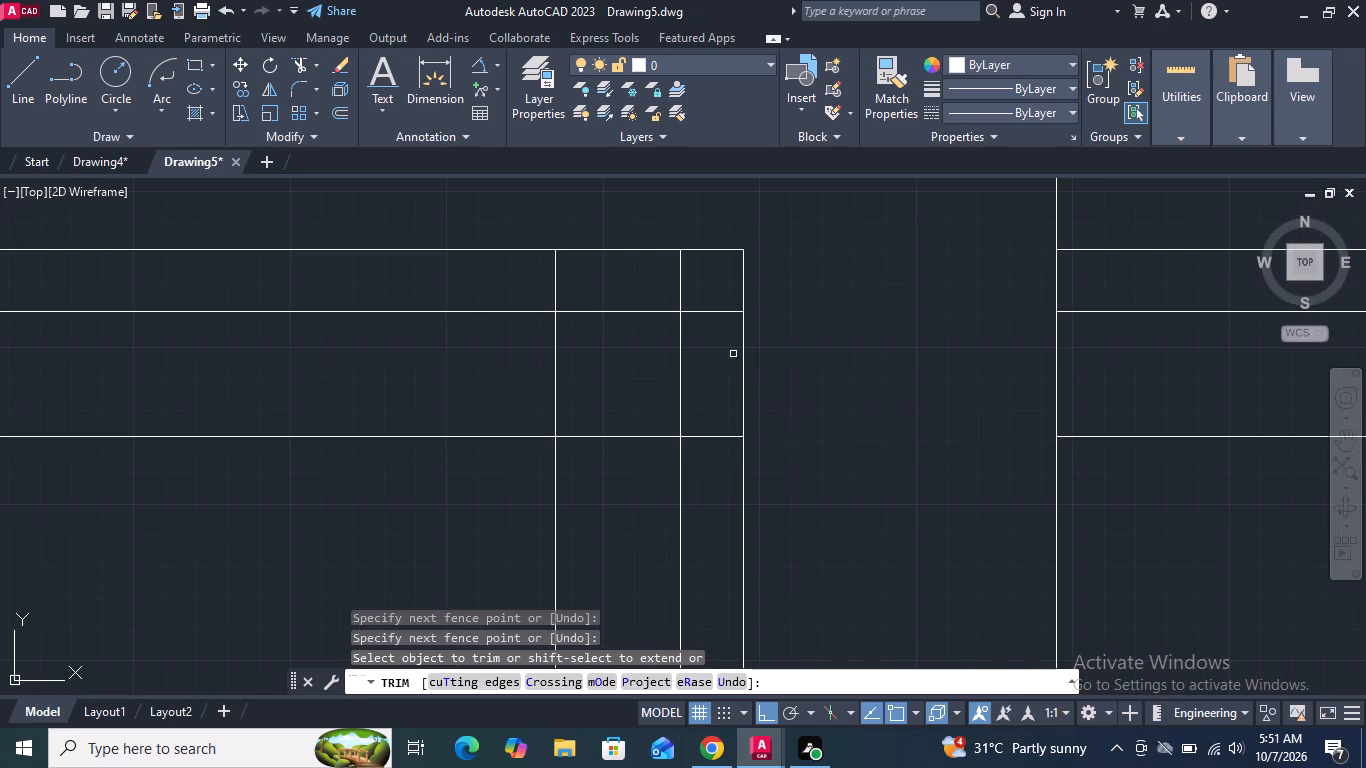
{"action": "left_click_drag", "start_coordinate": [528, 285], "coordinate": [703, 294]}
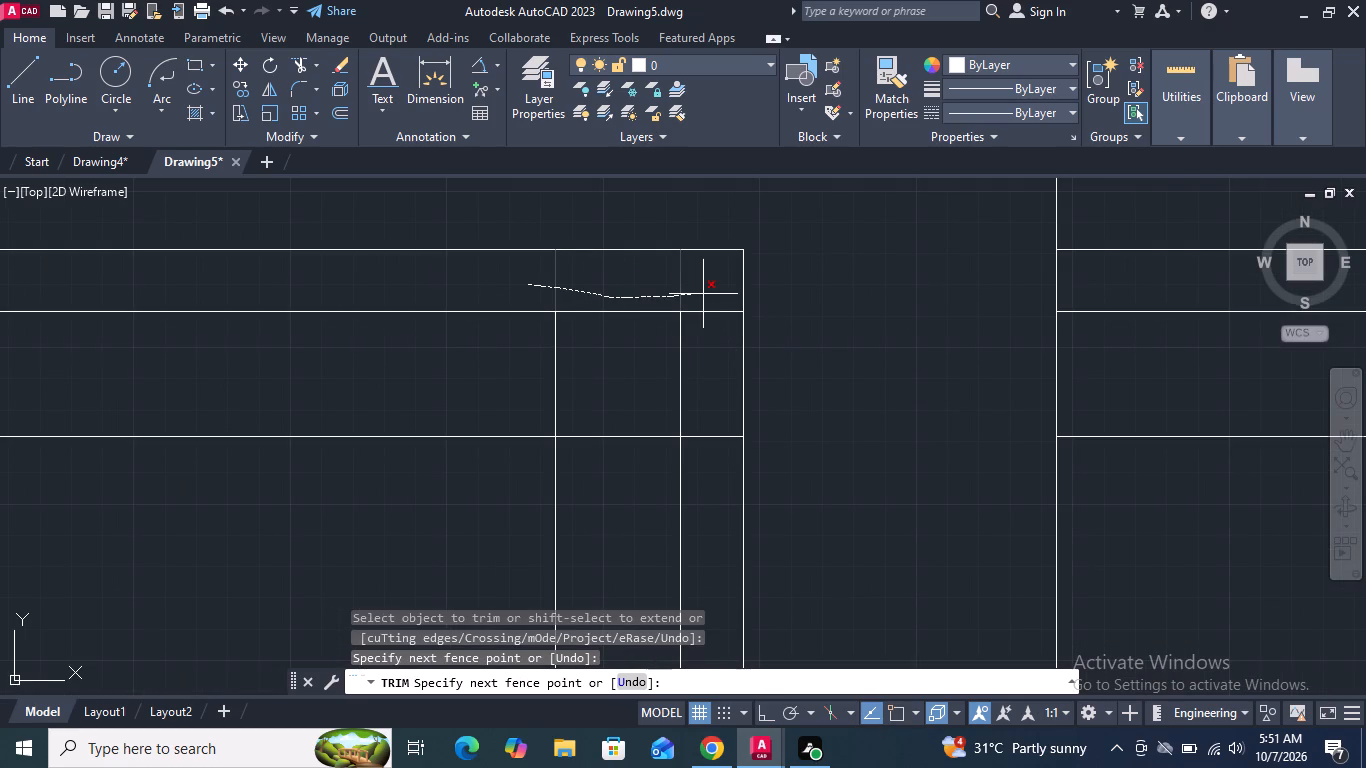
{"action": "left_click_drag", "start_coordinate": [703, 294], "coordinate": [716, 469]}
{"action": "left_click_drag", "start_coordinate": [523, 375], "coordinate": [633, 480]}
Remove all of the right panel's border lines with Trim, including the corner remnants and bottom lines, leaving its half empty inside the frame.
{"action": "scroll", "coordinate": [677, 364], "scroll_direction": "down", "scroll_amount": 4}
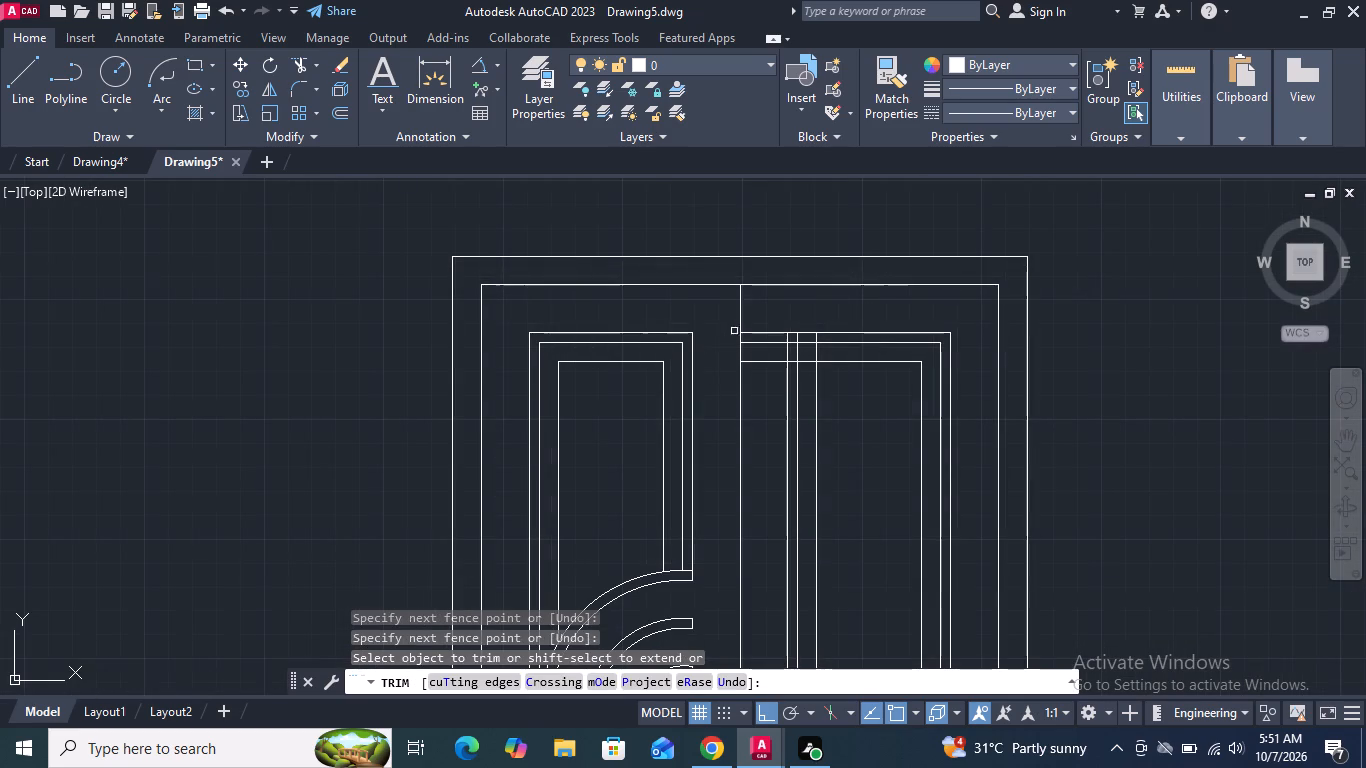
{"action": "left_click_drag", "start_coordinate": [761, 322], "coordinate": [764, 381]}
{"action": "left_click_drag", "start_coordinate": [775, 373], "coordinate": [940, 417]}
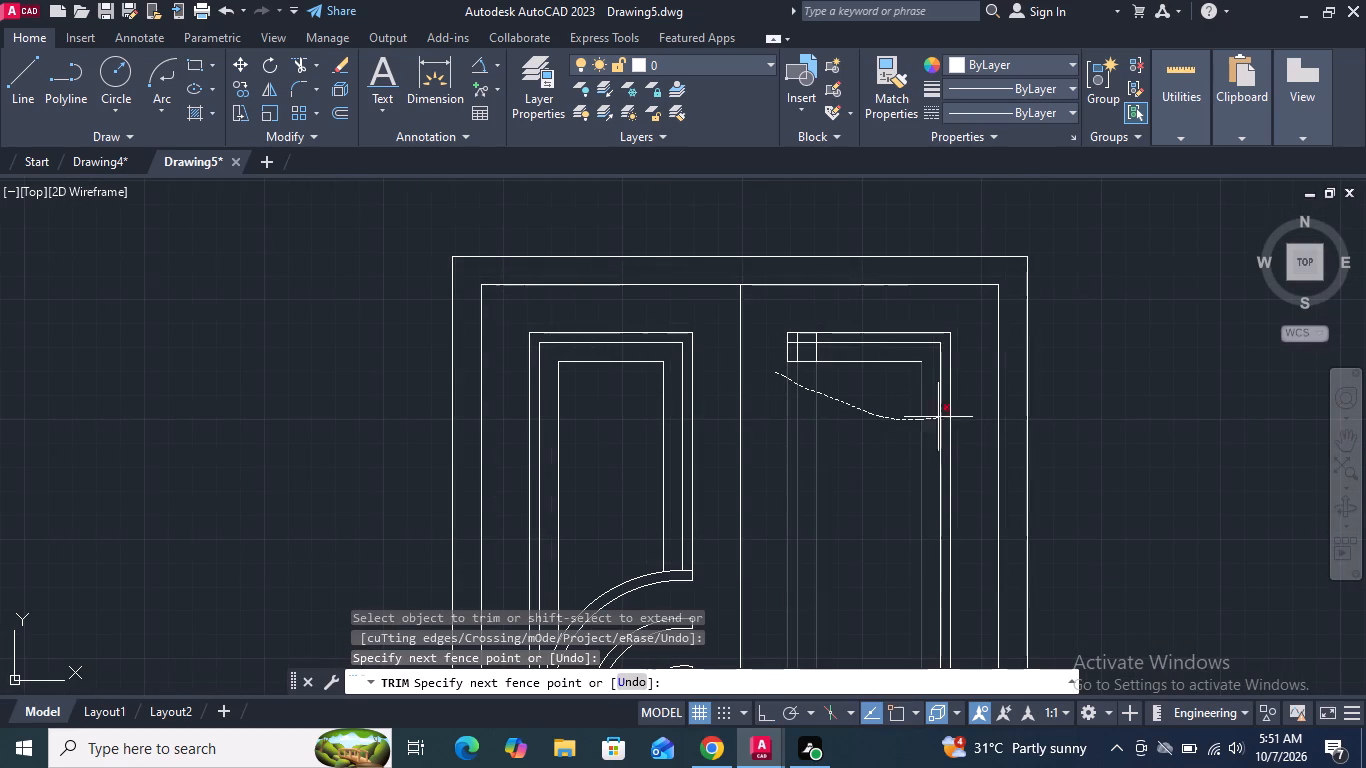
{"action": "left_click_drag", "start_coordinate": [940, 417], "coordinate": [859, 363]}
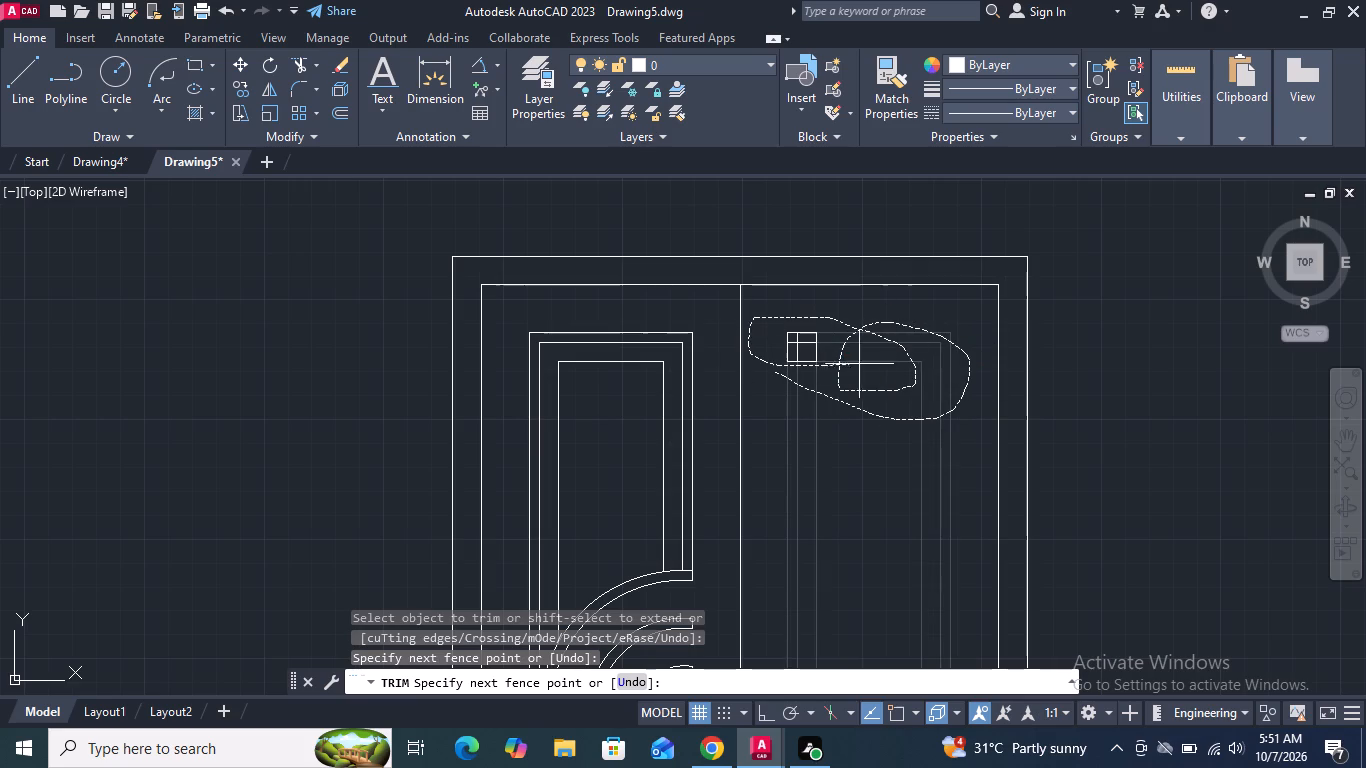
{"action": "left_click_drag", "start_coordinate": [859, 363], "coordinate": [788, 330]}
{"action": "left_click_drag", "start_coordinate": [788, 330], "coordinate": [789, 330]}
{"action": "left_click_drag", "start_coordinate": [817, 339], "coordinate": [779, 331]}
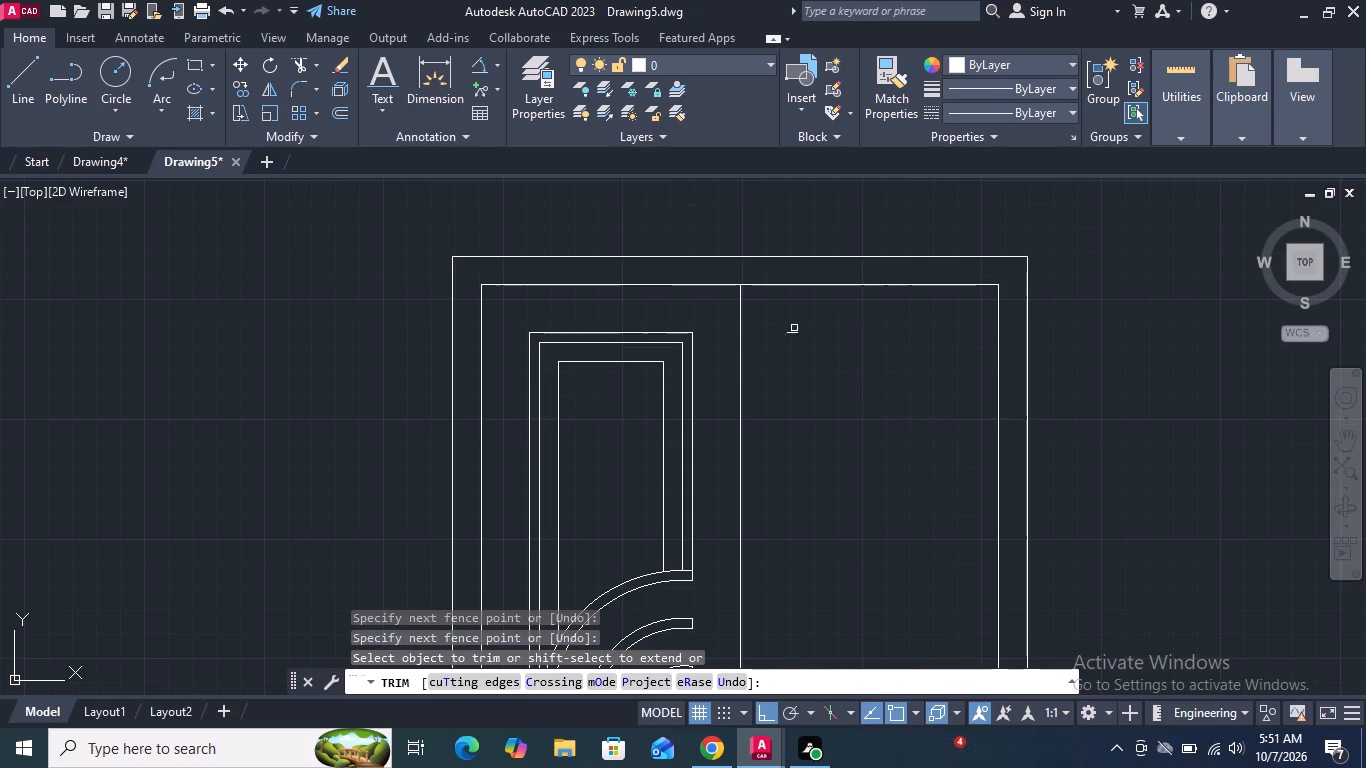
{"action": "left_click_drag", "start_coordinate": [795, 333], "coordinate": [799, 348]}
{"action": "scroll", "coordinate": [841, 339], "scroll_direction": "down", "scroll_amount": 4}
{"action": "scroll", "coordinate": [858, 454], "scroll_direction": "up", "scroll_amount": 5}
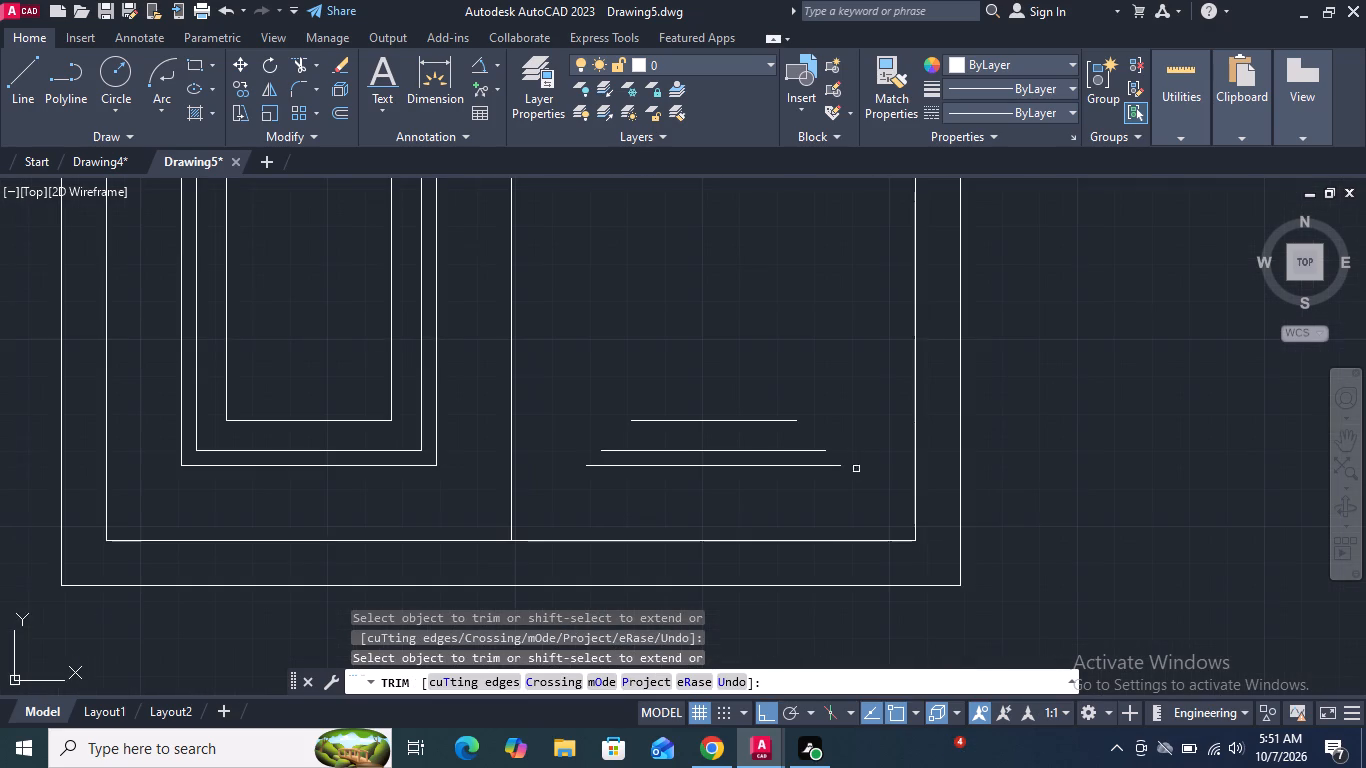
{"action": "left_click_drag", "start_coordinate": [830, 500], "coordinate": [806, 467]}
{"action": "left_click_drag", "start_coordinate": [809, 509], "coordinate": [764, 416]}
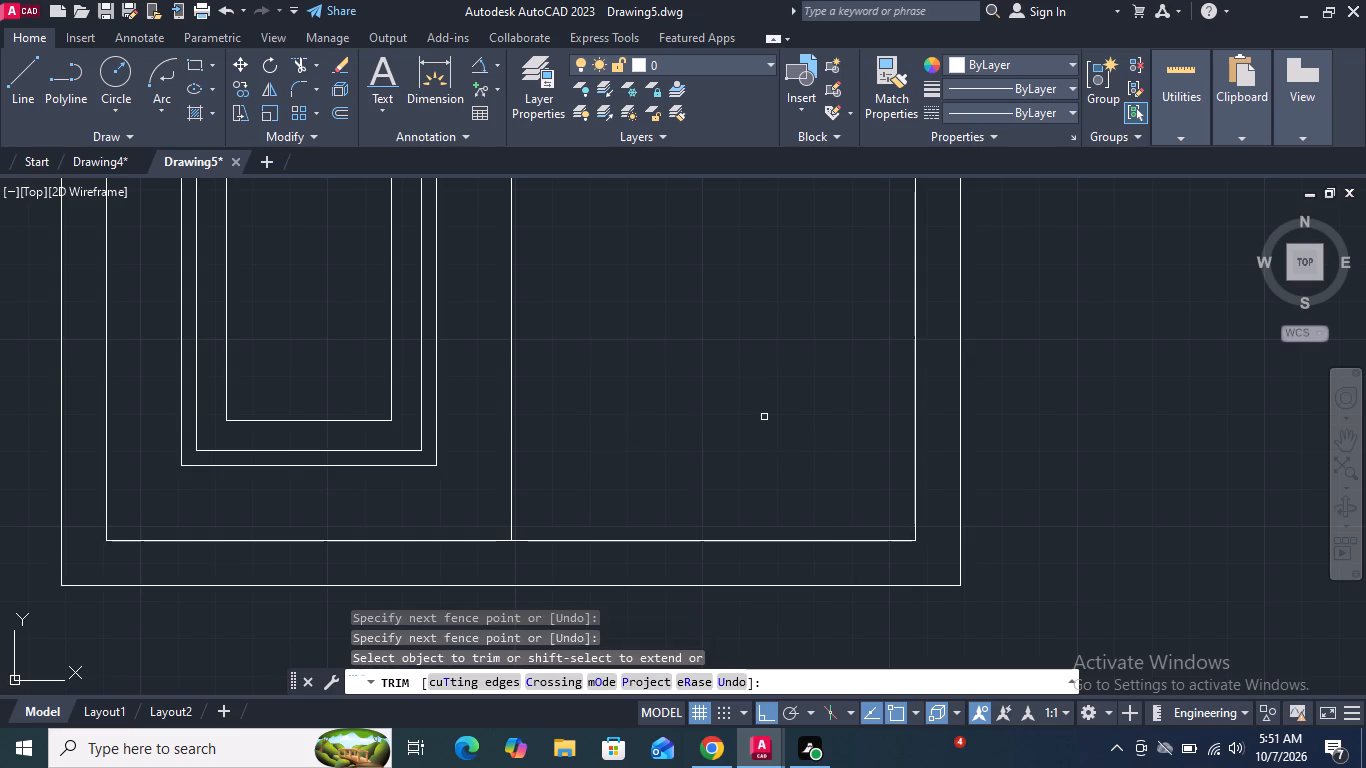
{"action": "scroll", "coordinate": [764, 417], "scroll_direction": "down", "scroll_amount": 3}
{"action": "key", "text": "Return"}
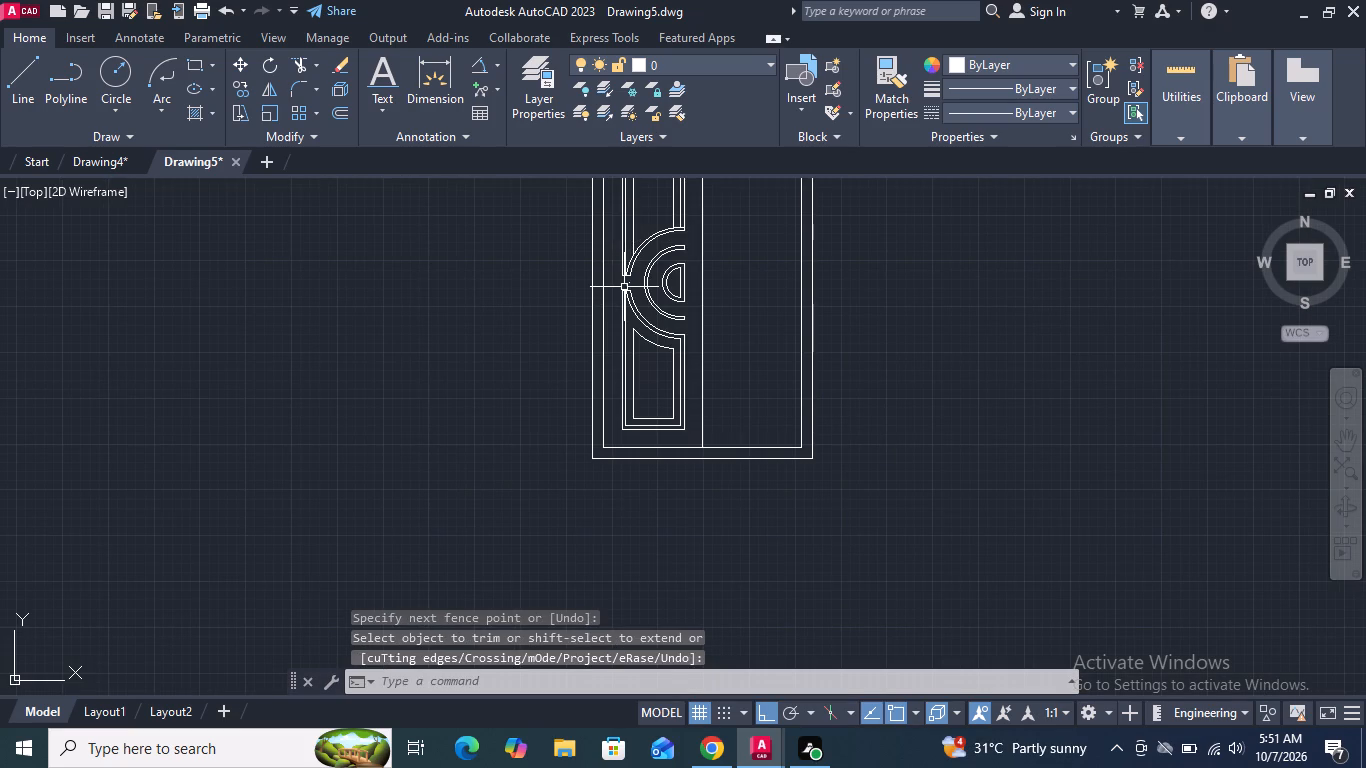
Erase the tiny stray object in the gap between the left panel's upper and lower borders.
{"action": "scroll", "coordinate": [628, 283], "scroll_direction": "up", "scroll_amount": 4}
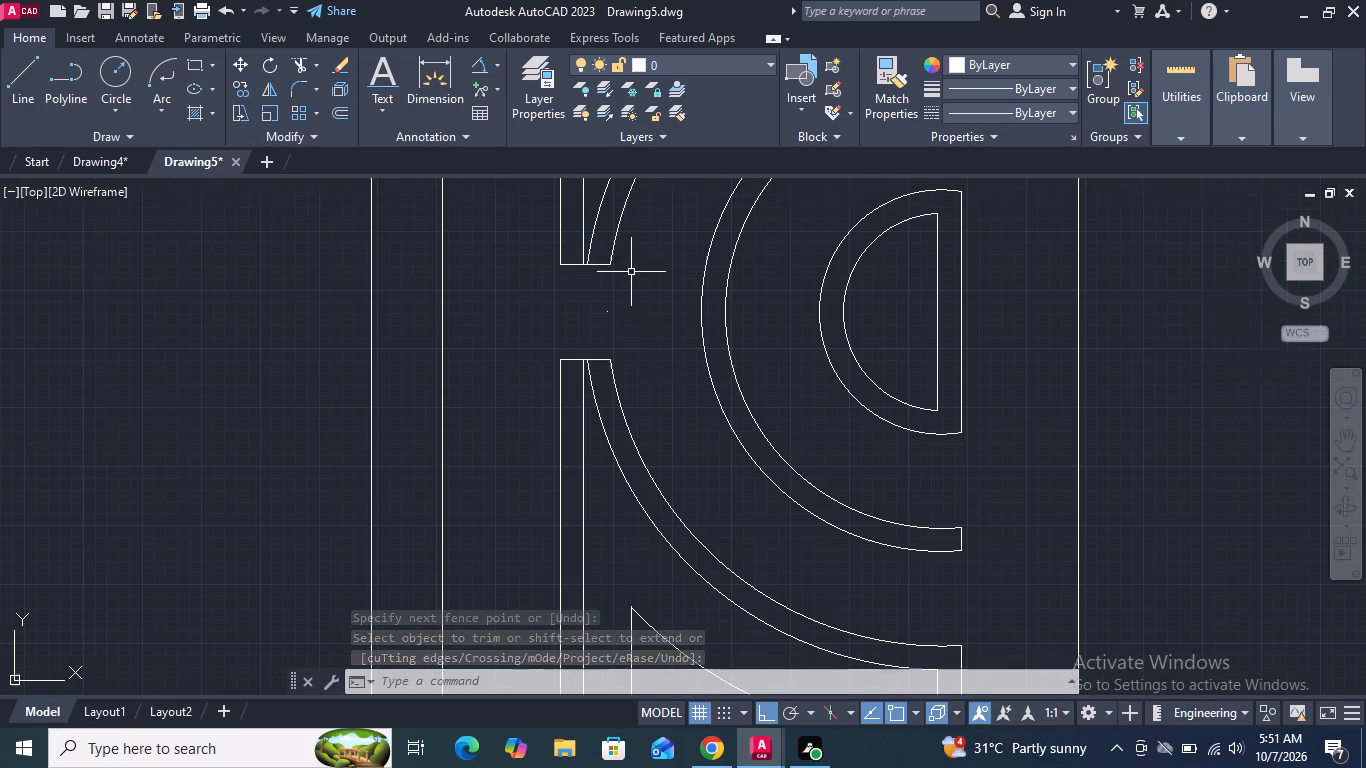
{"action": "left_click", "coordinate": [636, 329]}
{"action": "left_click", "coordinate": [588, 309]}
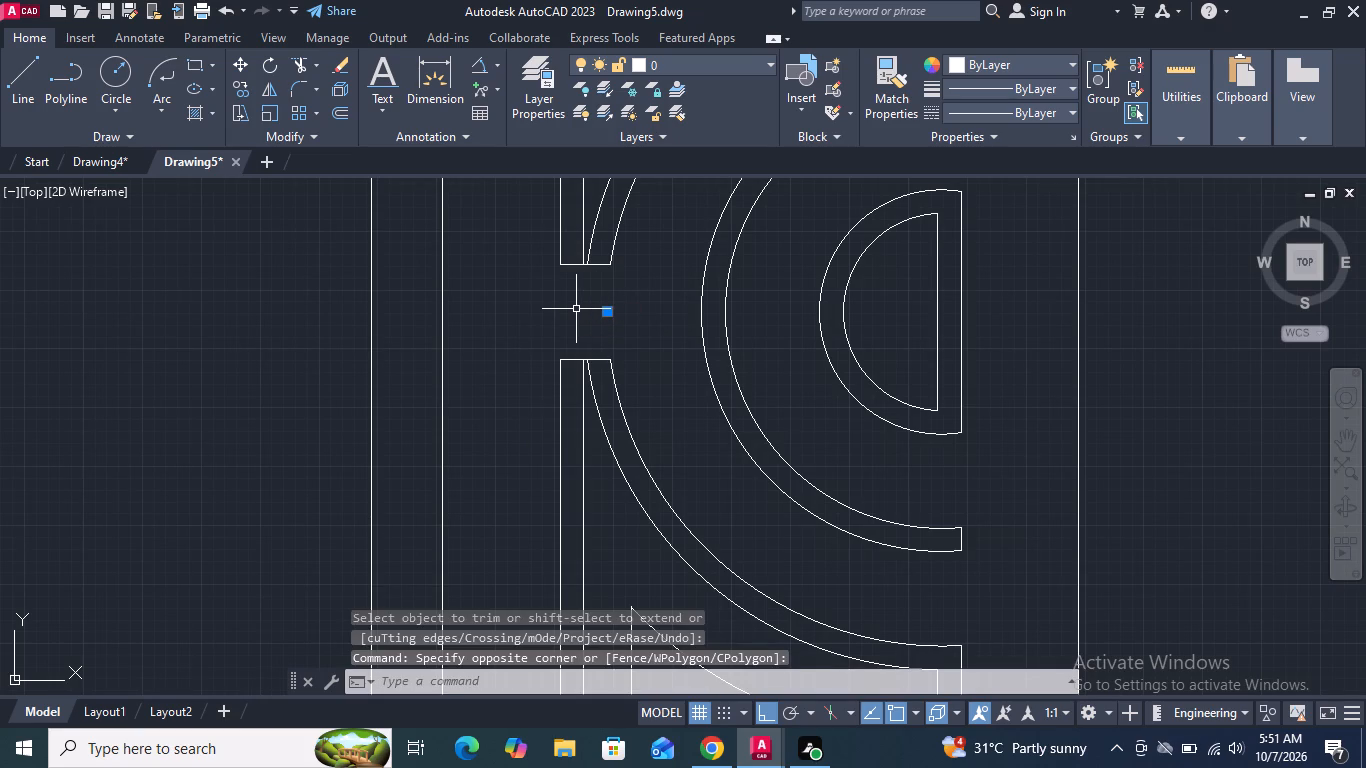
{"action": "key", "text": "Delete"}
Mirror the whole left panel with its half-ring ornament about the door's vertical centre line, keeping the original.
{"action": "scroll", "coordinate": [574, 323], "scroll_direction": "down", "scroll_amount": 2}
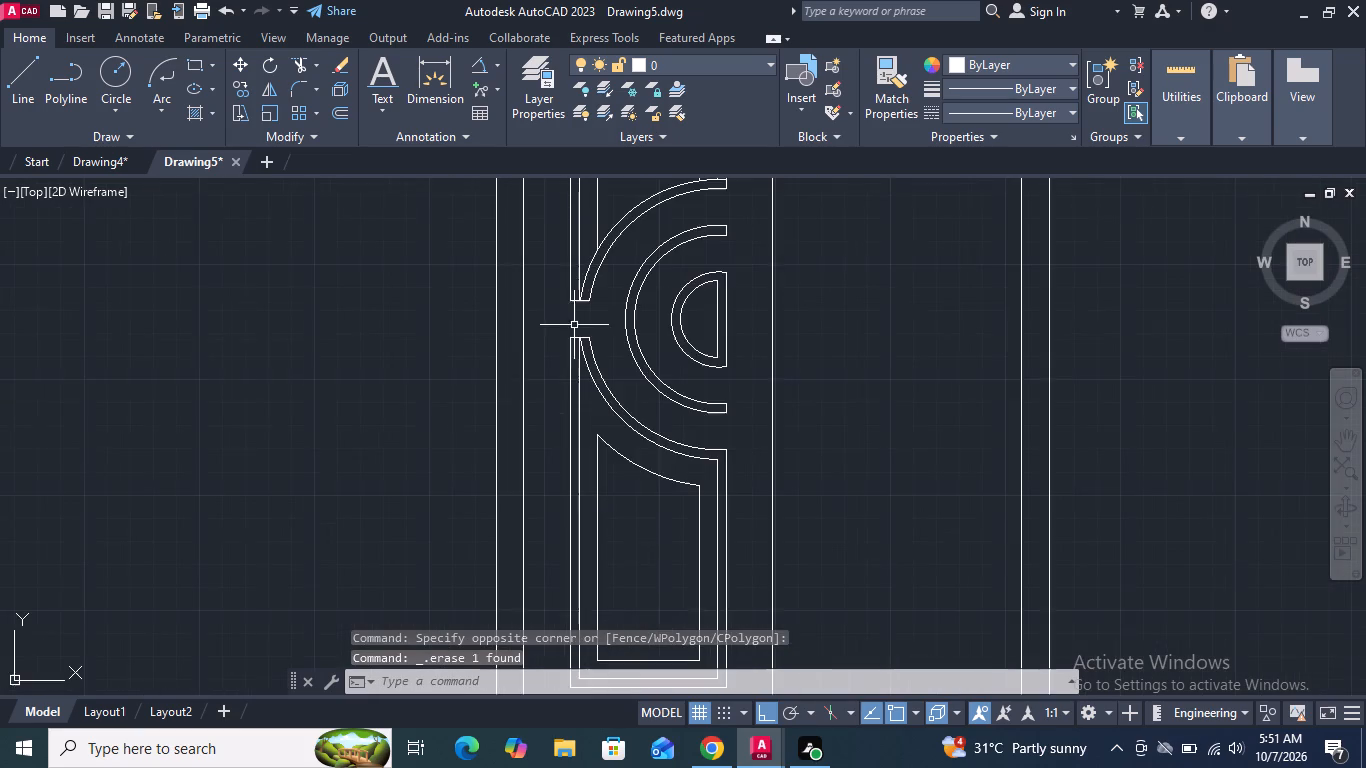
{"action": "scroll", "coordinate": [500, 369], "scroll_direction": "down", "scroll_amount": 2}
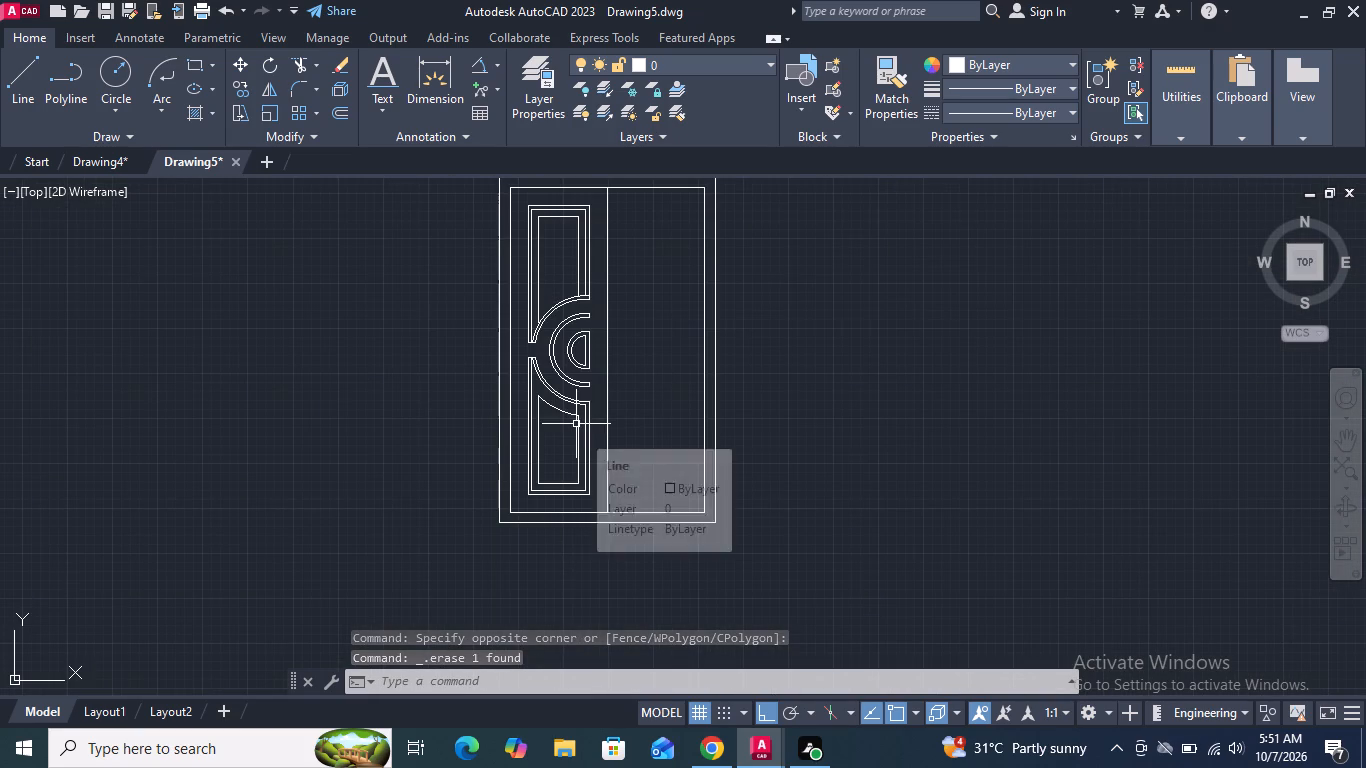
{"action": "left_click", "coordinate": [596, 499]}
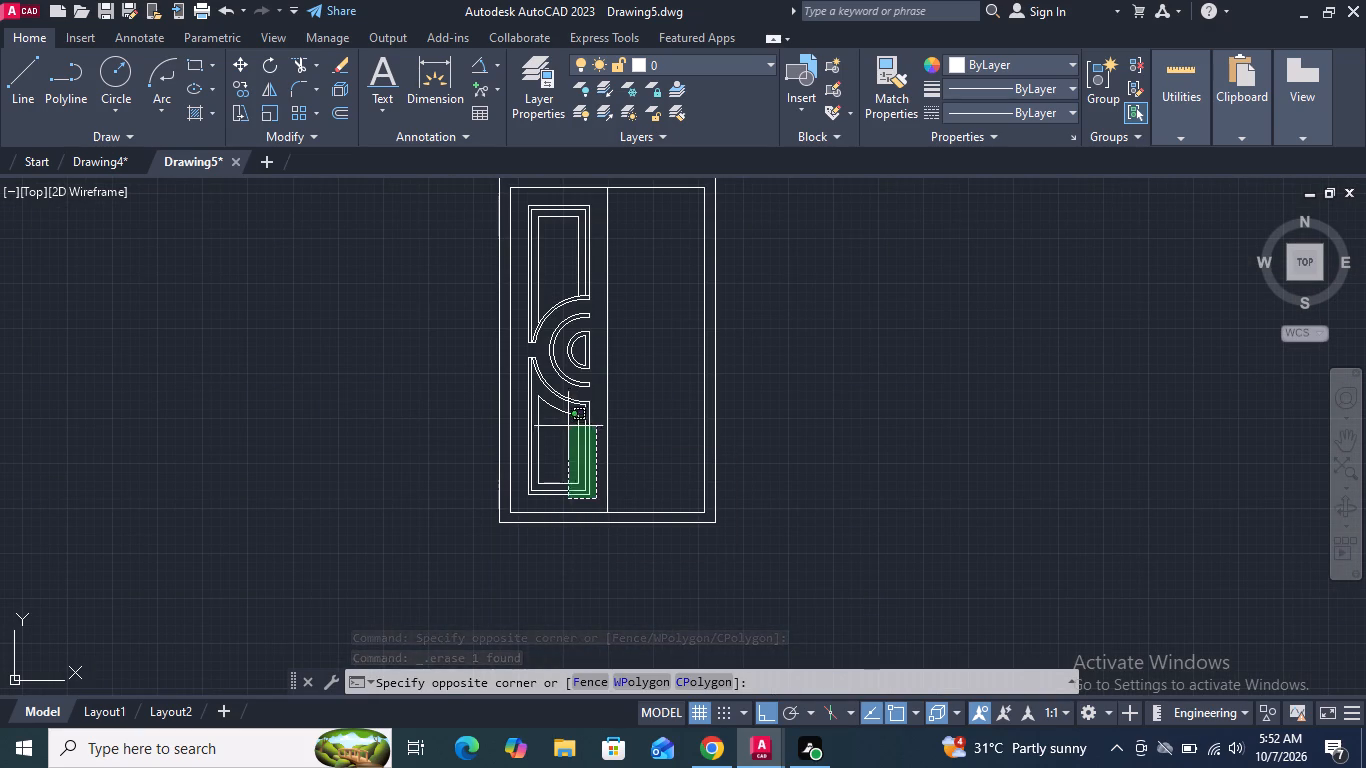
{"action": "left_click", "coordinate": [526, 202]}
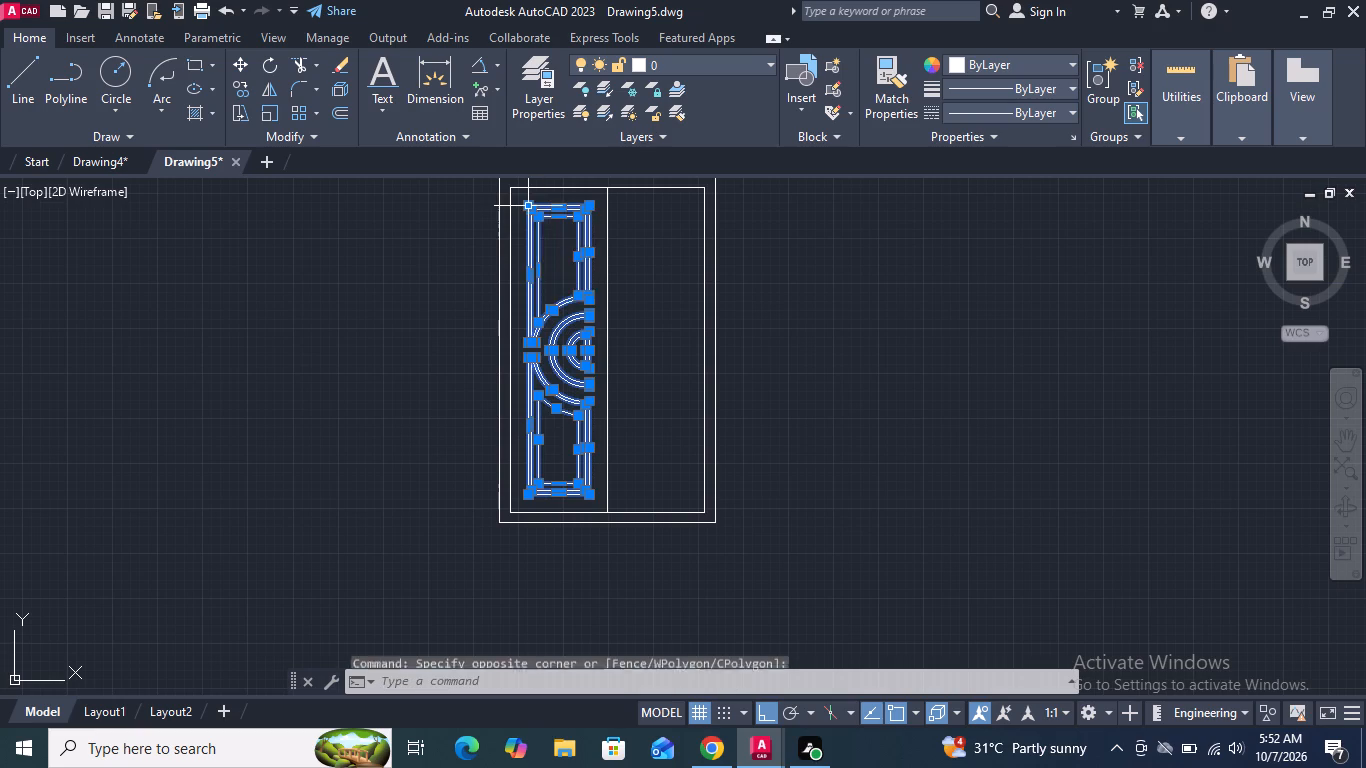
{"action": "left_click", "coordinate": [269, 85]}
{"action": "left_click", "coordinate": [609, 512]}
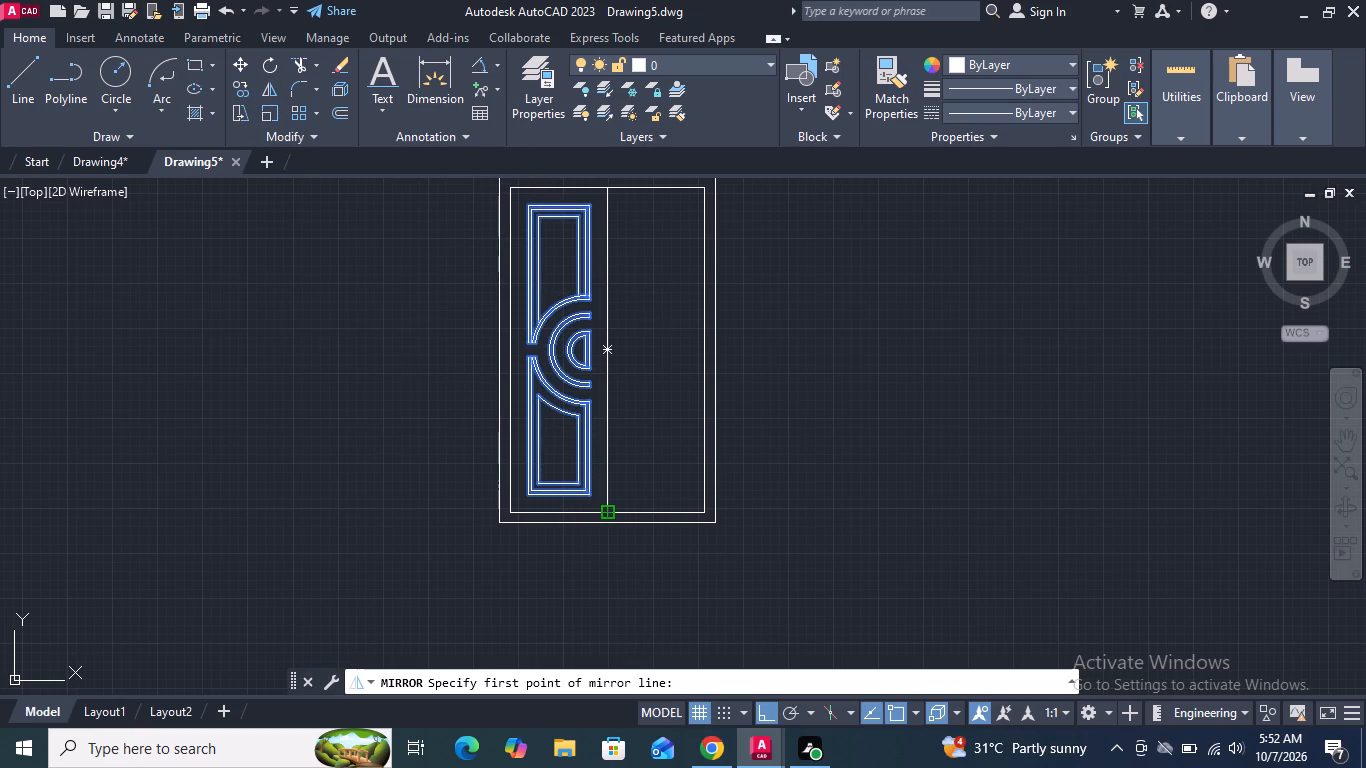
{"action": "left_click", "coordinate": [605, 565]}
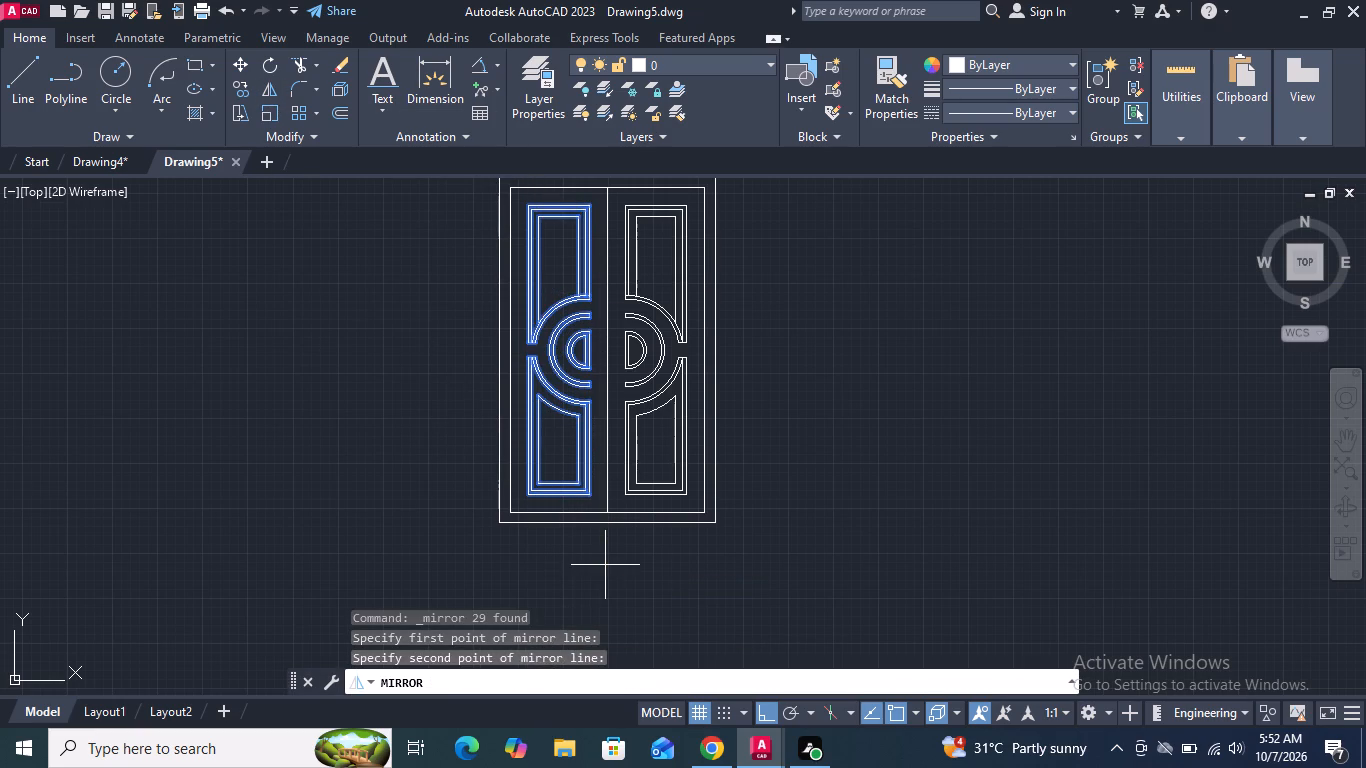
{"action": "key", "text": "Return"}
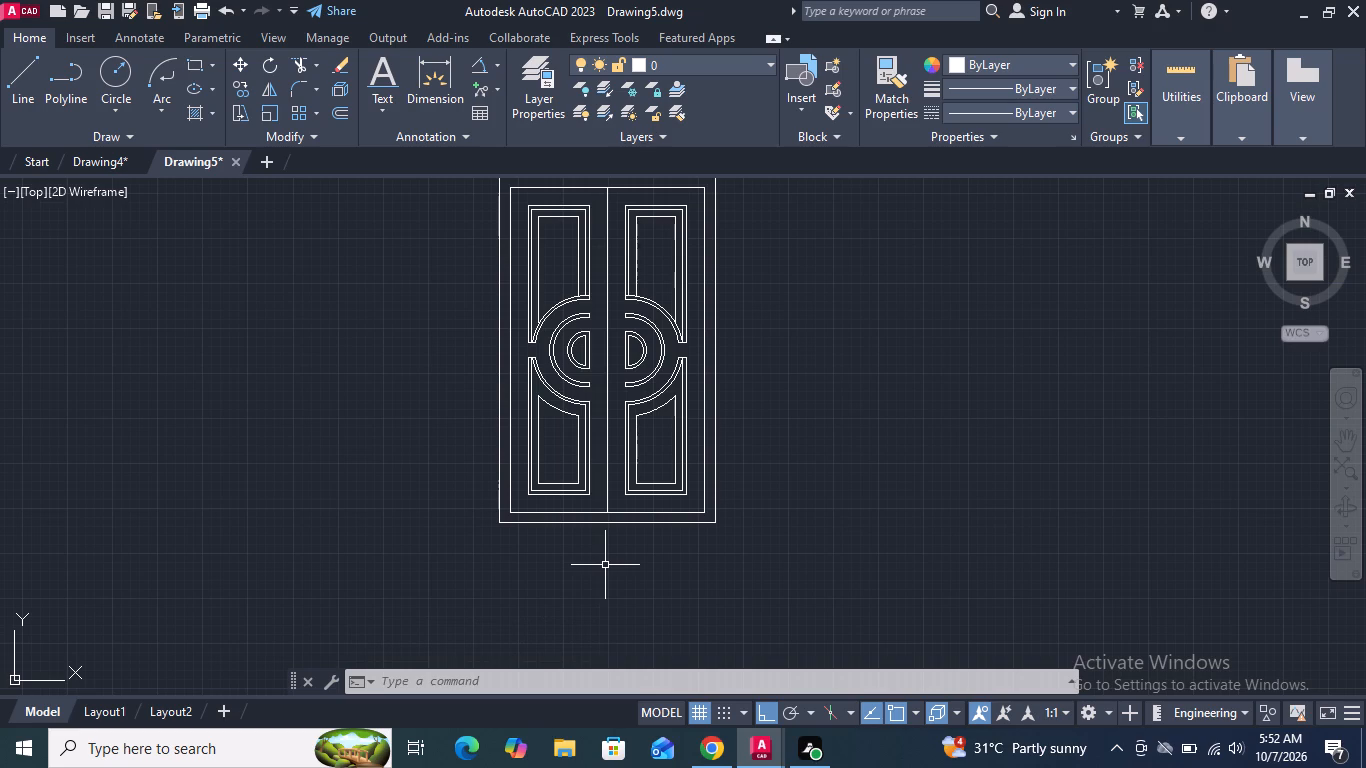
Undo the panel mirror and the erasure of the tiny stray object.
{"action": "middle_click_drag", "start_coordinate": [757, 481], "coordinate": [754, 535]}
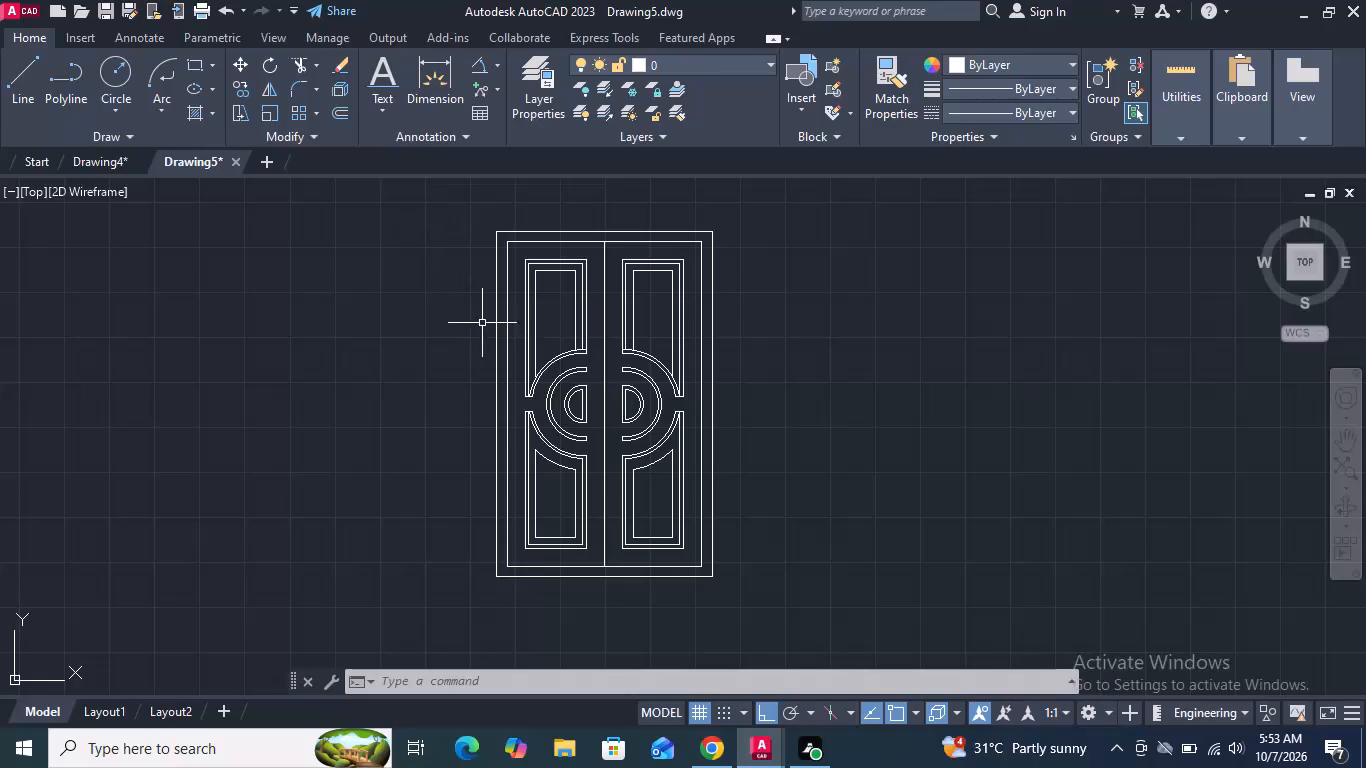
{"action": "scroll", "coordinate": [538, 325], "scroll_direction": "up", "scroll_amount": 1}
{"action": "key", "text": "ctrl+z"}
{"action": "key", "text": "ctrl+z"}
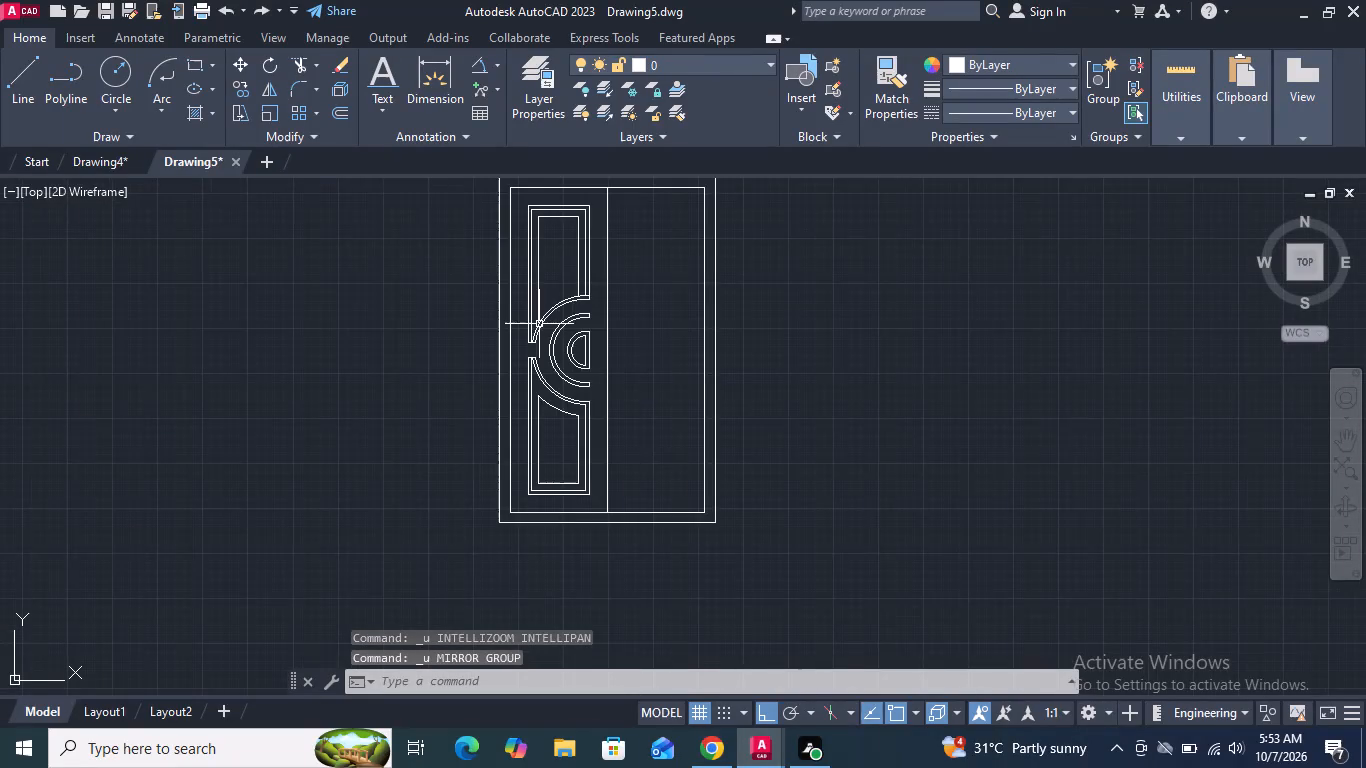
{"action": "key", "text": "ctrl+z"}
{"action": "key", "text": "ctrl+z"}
Erase the tiny stray object in the gap between the left panel's upper and lower borders.
{"action": "scroll", "coordinate": [571, 424], "scroll_direction": "down", "scroll_amount": 2, "text": "ctrl"}
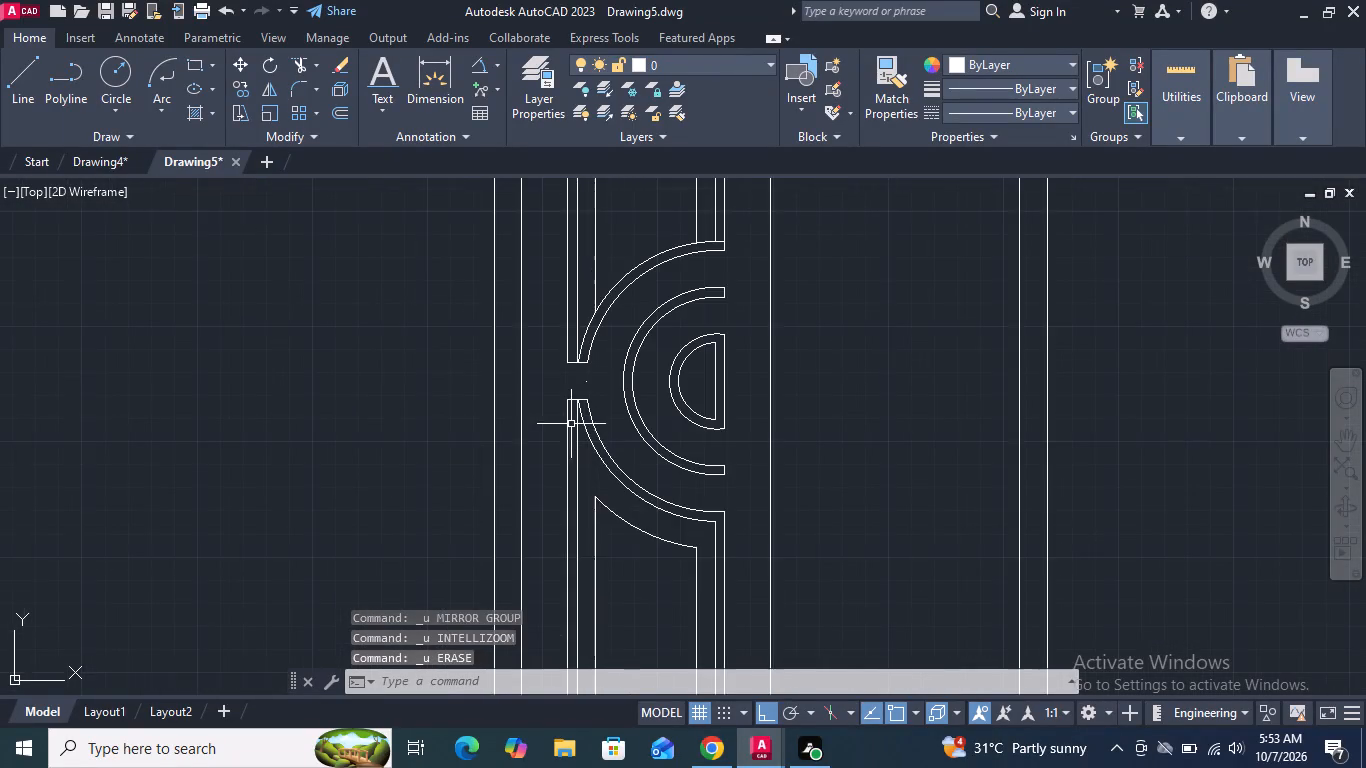
{"action": "scroll", "coordinate": [571, 424], "scroll_direction": "down", "scroll_amount": 1, "text": "ctrl"}
{"action": "scroll", "coordinate": [588, 396], "scroll_direction": "up", "scroll_amount": 2}
{"action": "left_click", "coordinate": [584, 411]}
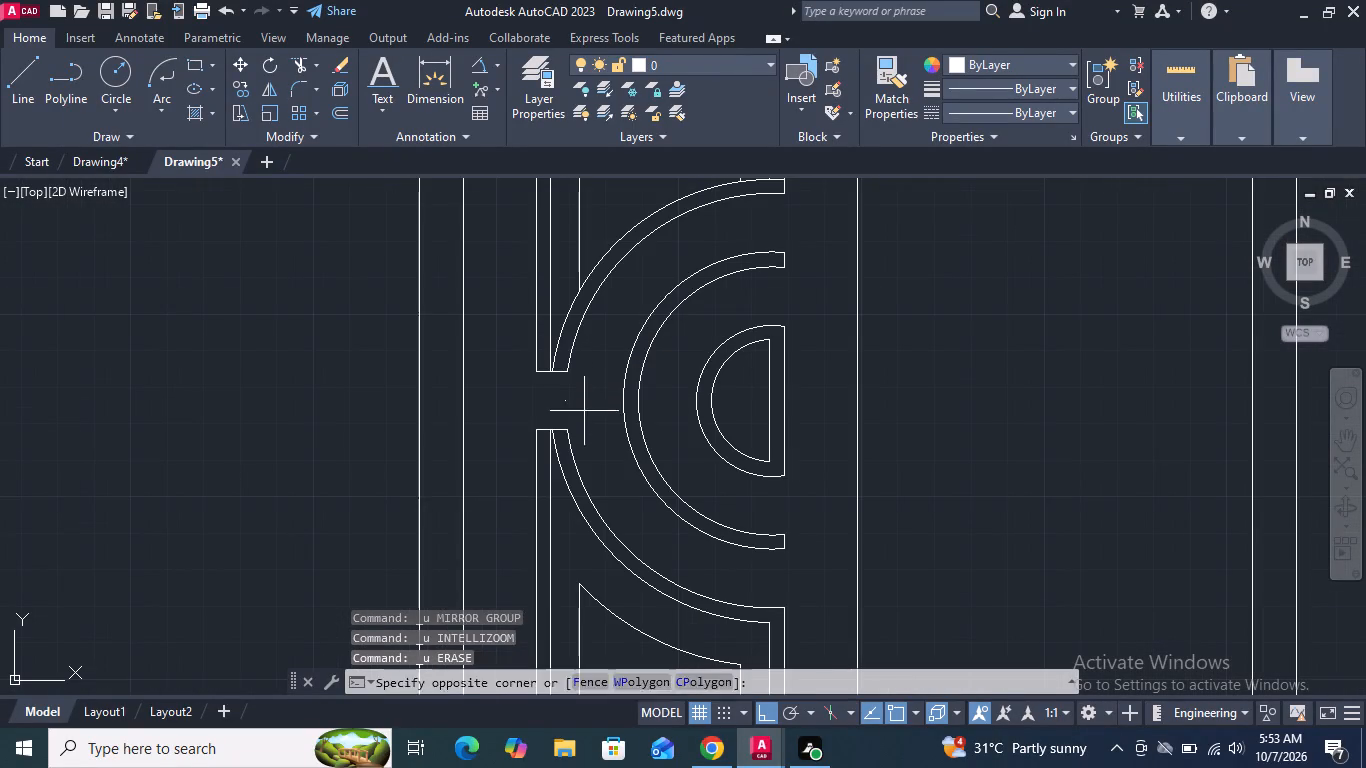
{"action": "left_click", "coordinate": [548, 395]}
{"action": "key", "text": "Delete"}
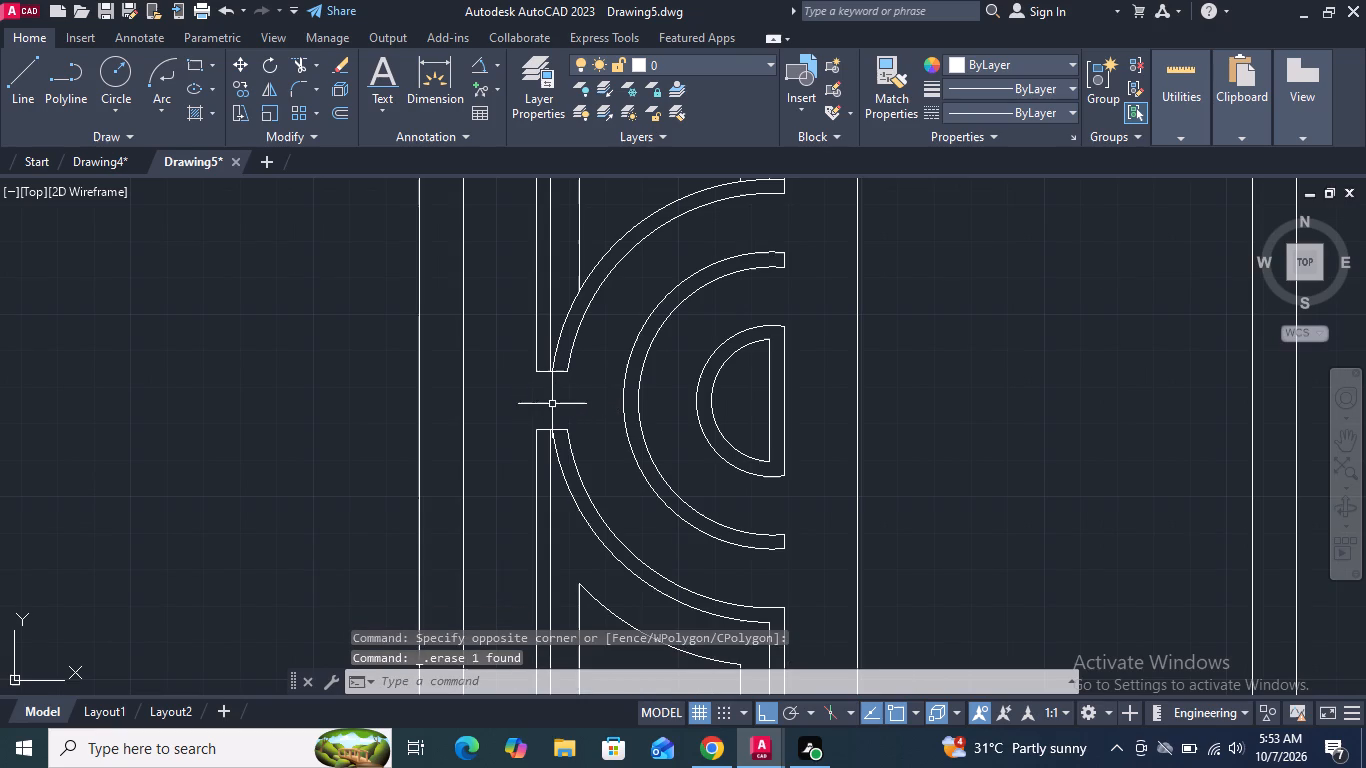
Erase the left panel's upper nested border lines together with the two outer arcs that close them at the bottom.
{"action": "middle_click_drag", "start_coordinate": [552, 404], "coordinate": [556, 506]}
{"action": "scroll", "coordinate": [556, 506], "scroll_direction": "down", "scroll_amount": 2}
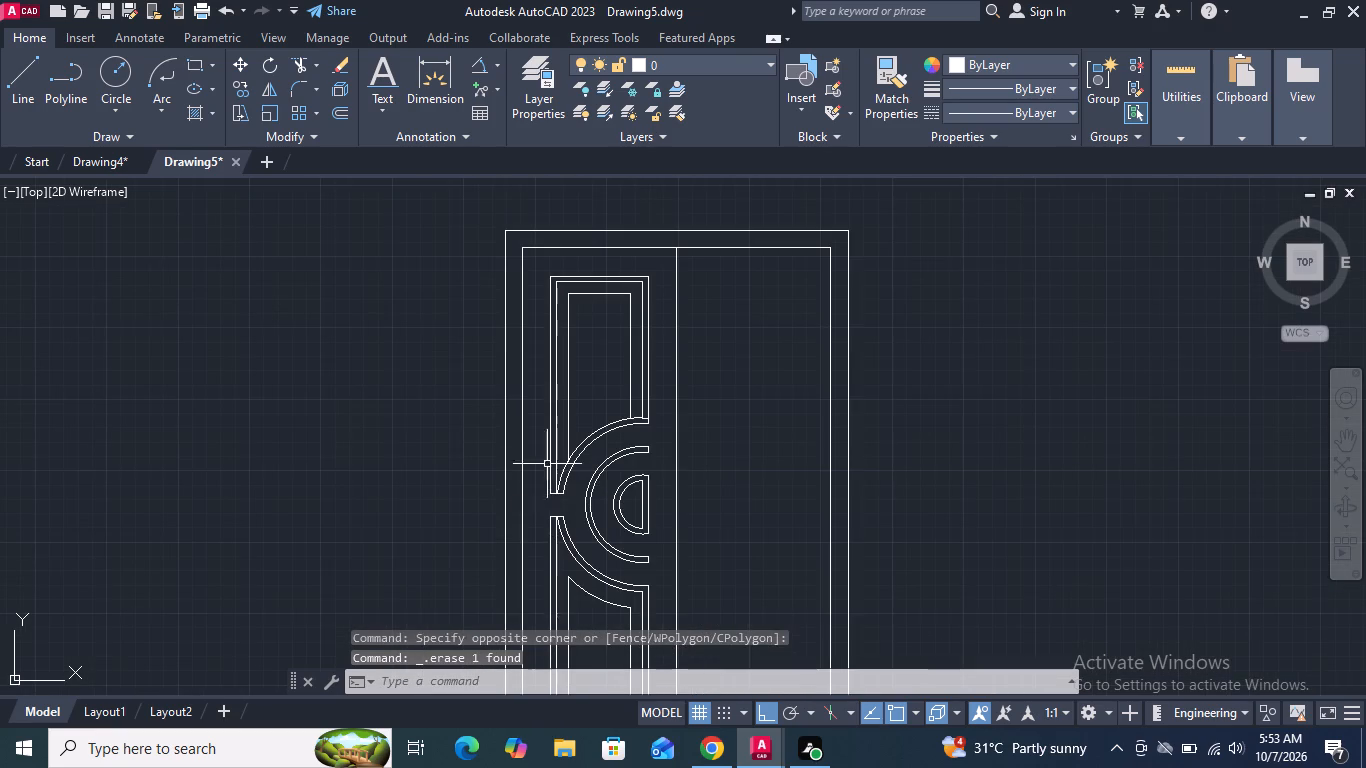
{"action": "left_click", "coordinate": [640, 434]}
{"action": "left_click", "coordinate": [595, 386]}
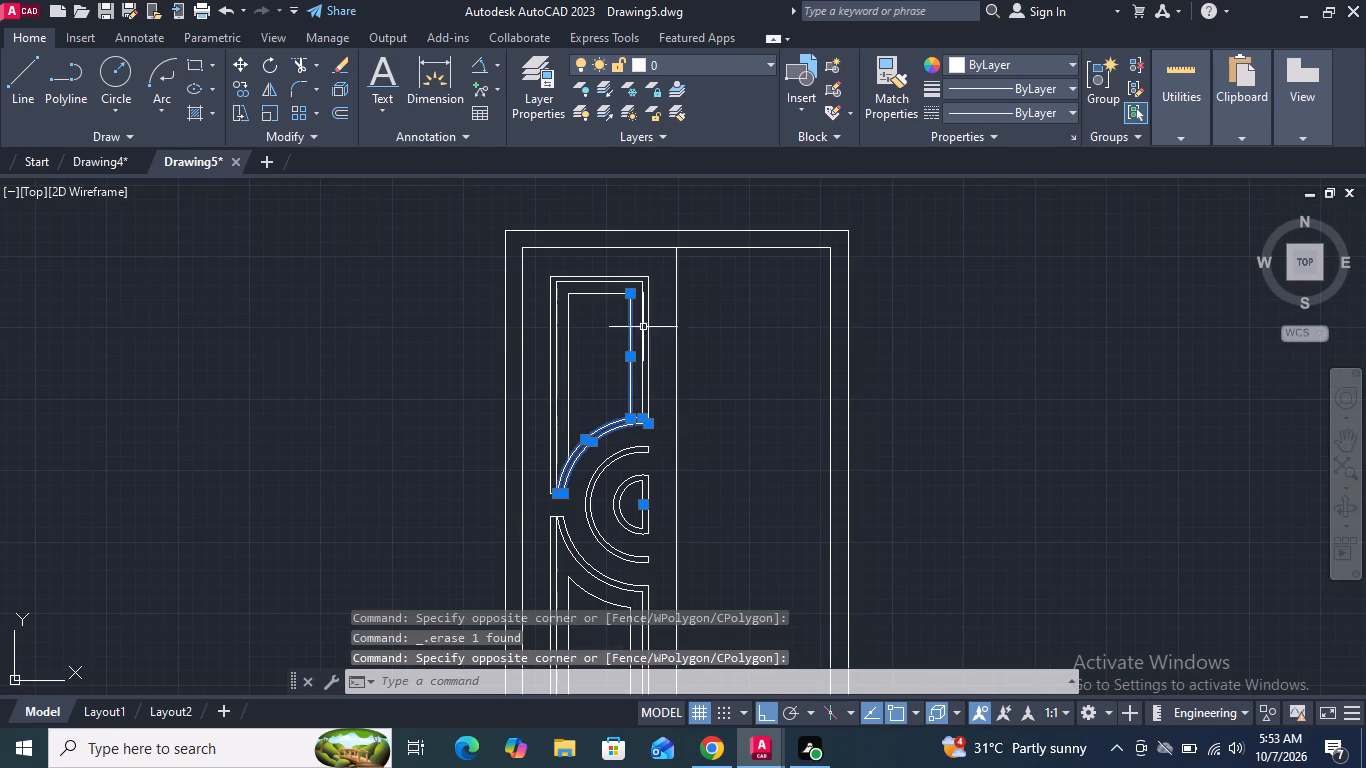
{"action": "left_click", "coordinate": [613, 319]}
{"action": "left_click", "coordinate": [540, 271]}
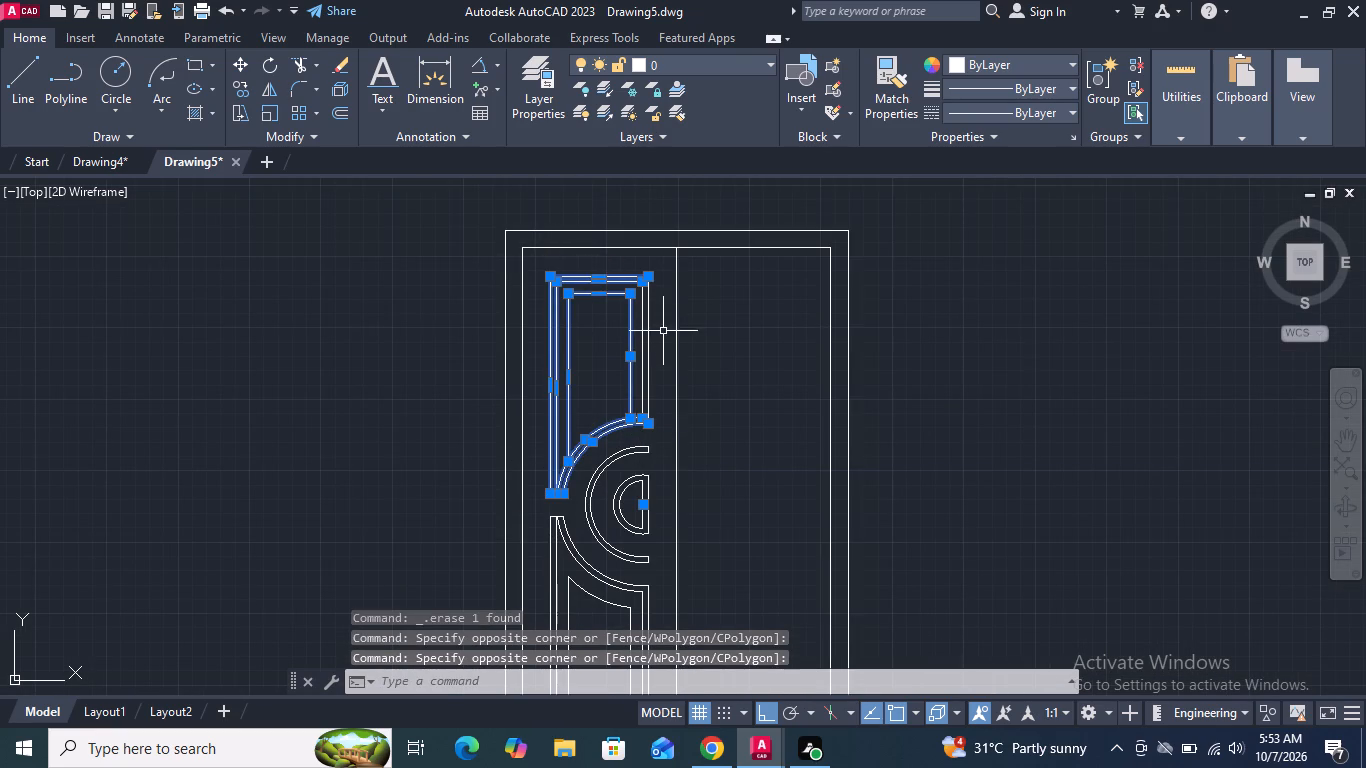
{"action": "left_click", "coordinate": [662, 337]}
{"action": "left_click", "coordinate": [612, 329]}
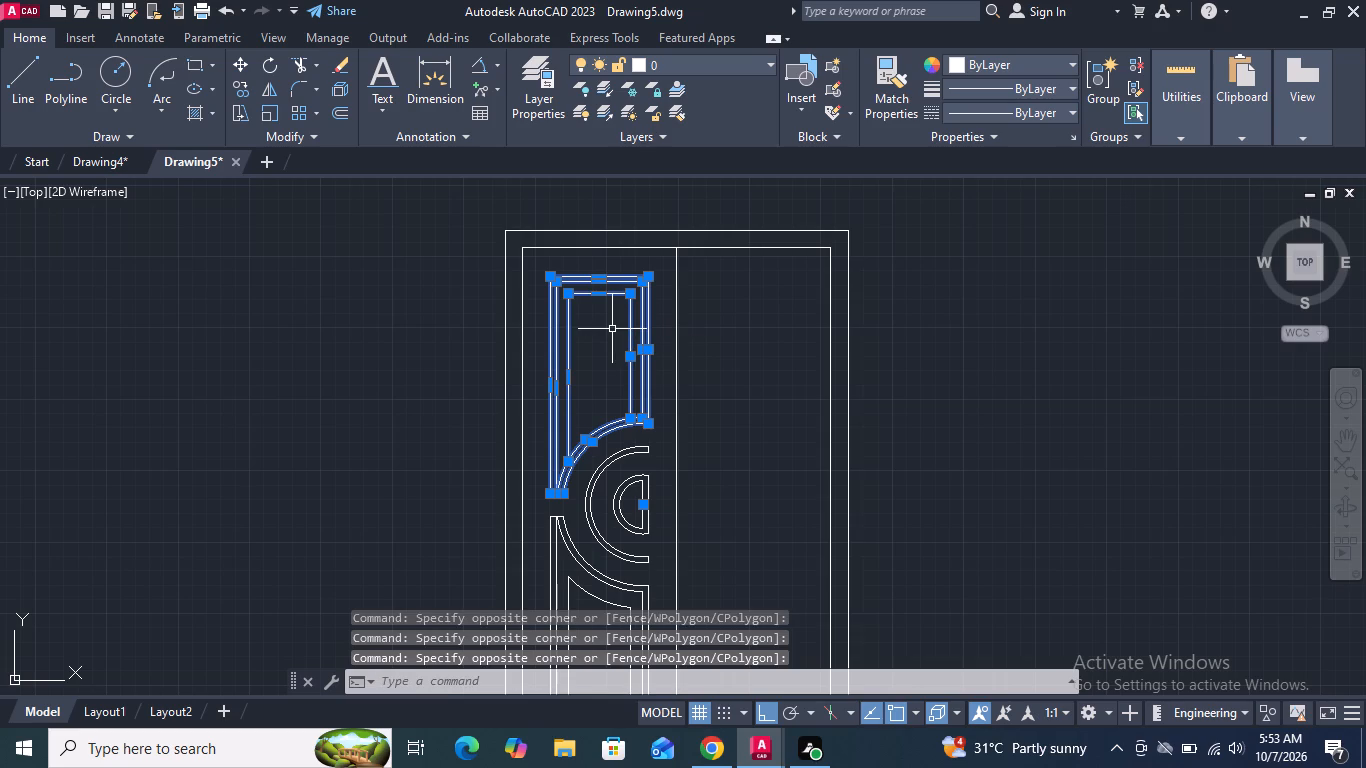
{"action": "key", "text": "Delete"}
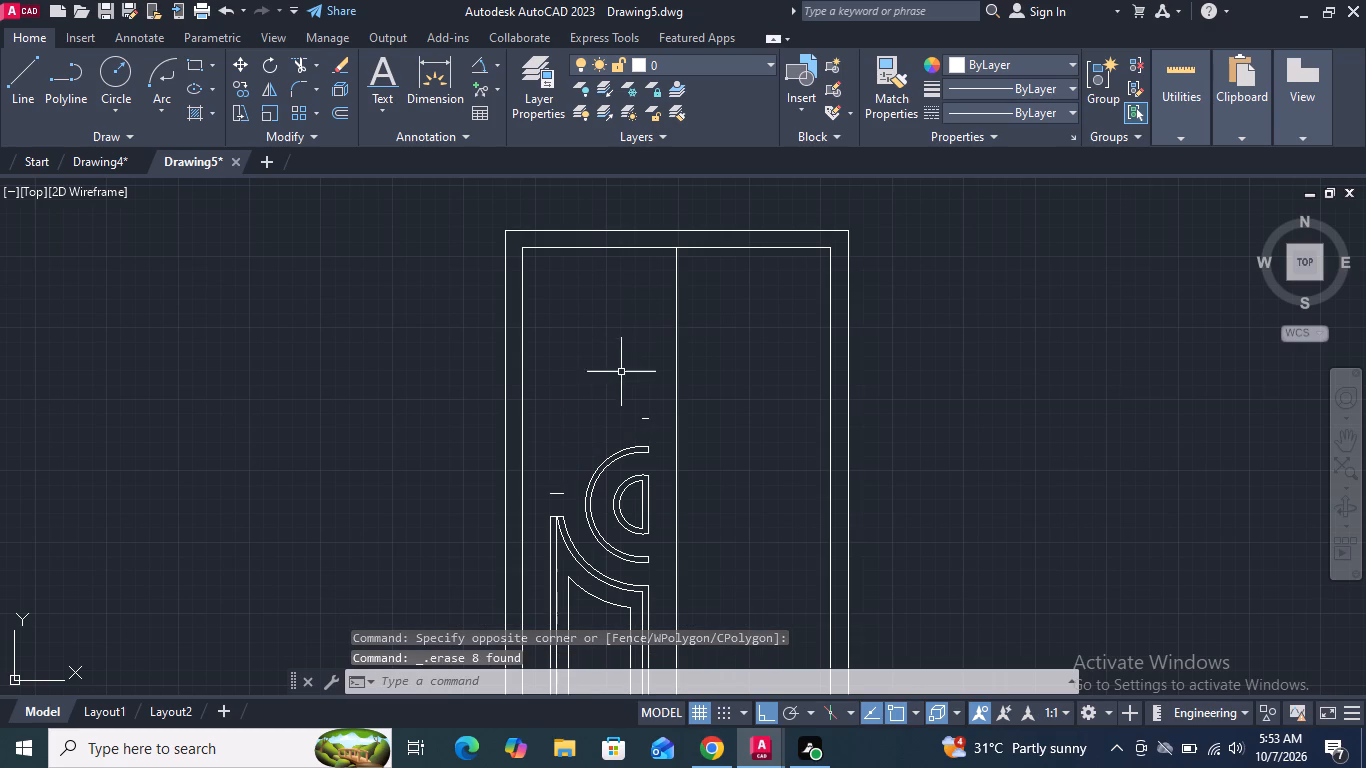
Erase the two leftover short pieces of the upper borders, one above the half-ring ornament and one above the lower border's tip.
{"action": "scroll", "coordinate": [645, 410], "scroll_direction": "up", "scroll_amount": 2}
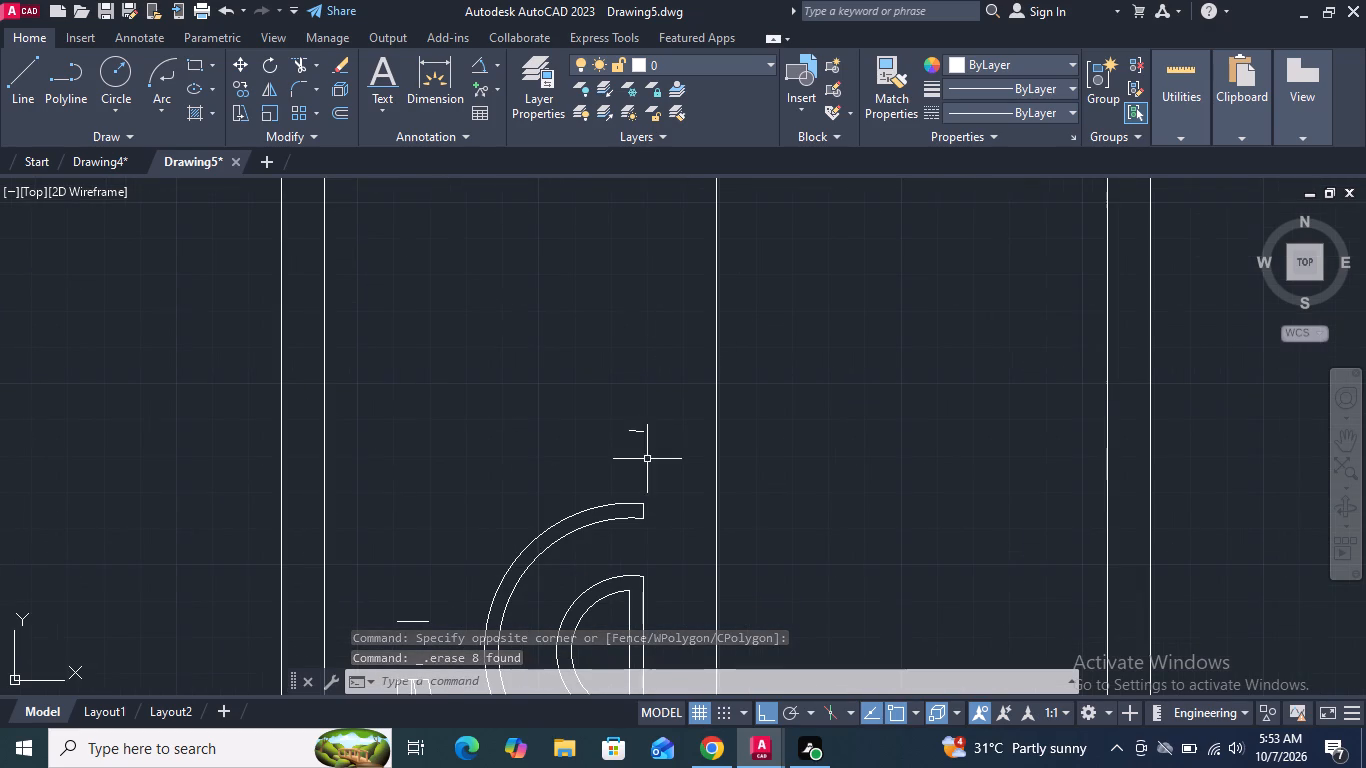
{"action": "left_click_drag", "start_coordinate": [647, 459], "coordinate": [662, 447]}
{"action": "left_click", "coordinate": [590, 407]}
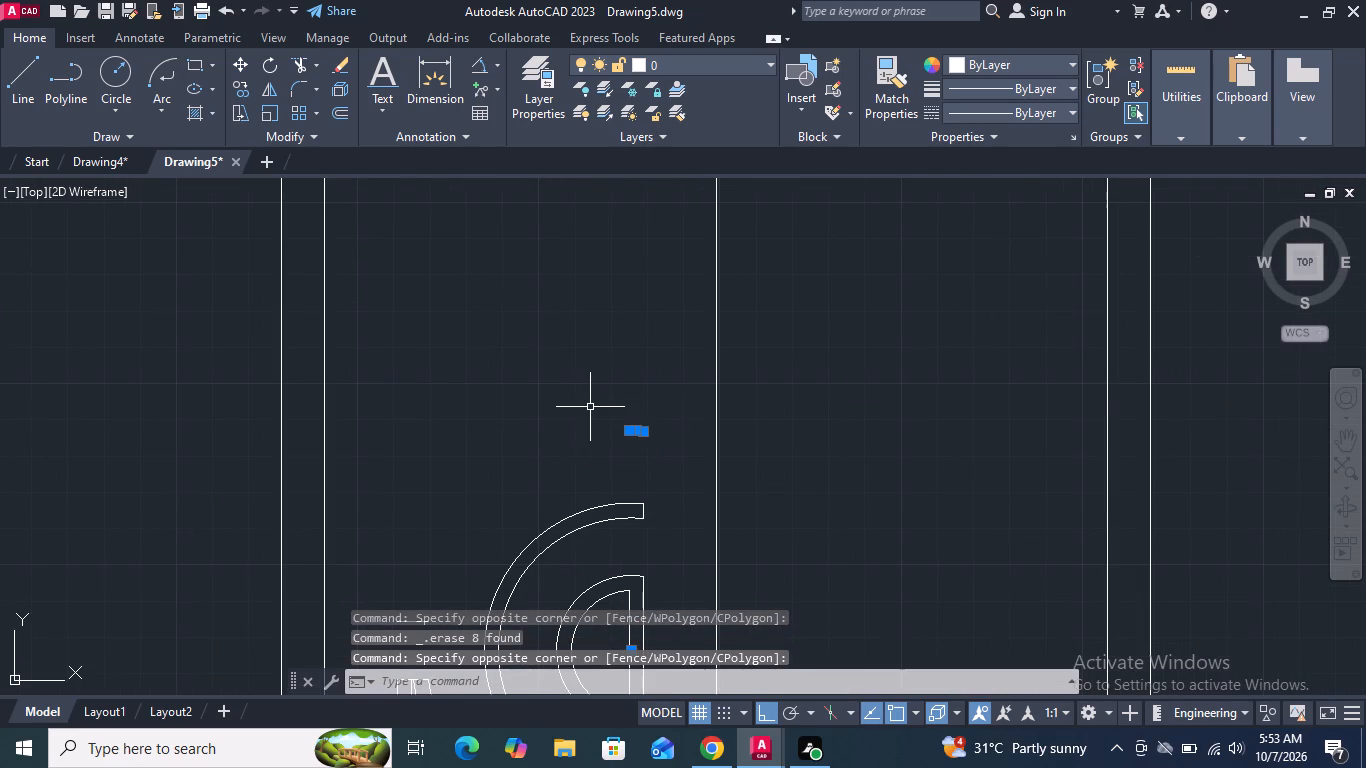
{"action": "key", "text": "Delete"}
{"action": "scroll", "coordinate": [592, 395], "scroll_direction": "down", "scroll_amount": 1}
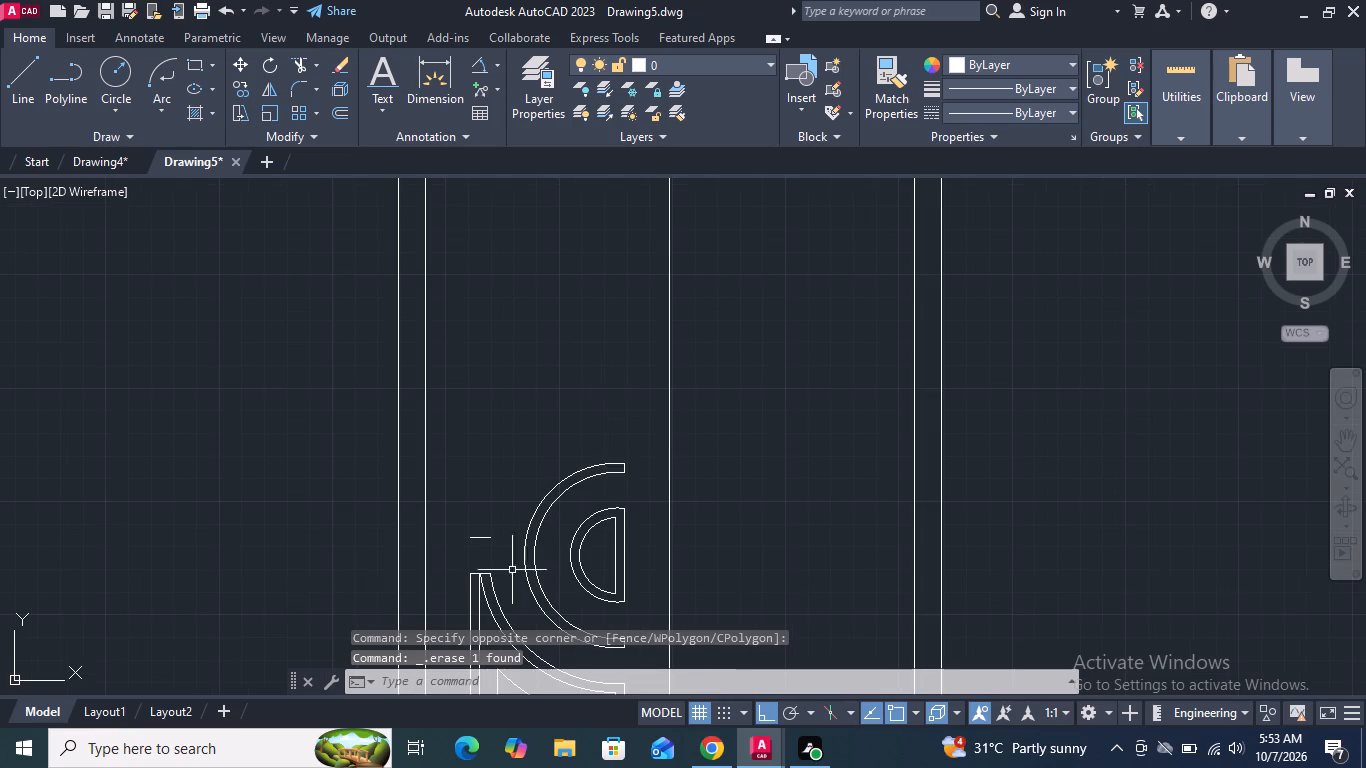
{"action": "scroll", "coordinate": [491, 566], "scroll_direction": "up", "scroll_amount": 3}
{"action": "left_click_drag", "start_coordinate": [505, 541], "coordinate": [506, 529]}
{"action": "left_click", "coordinate": [354, 412]}
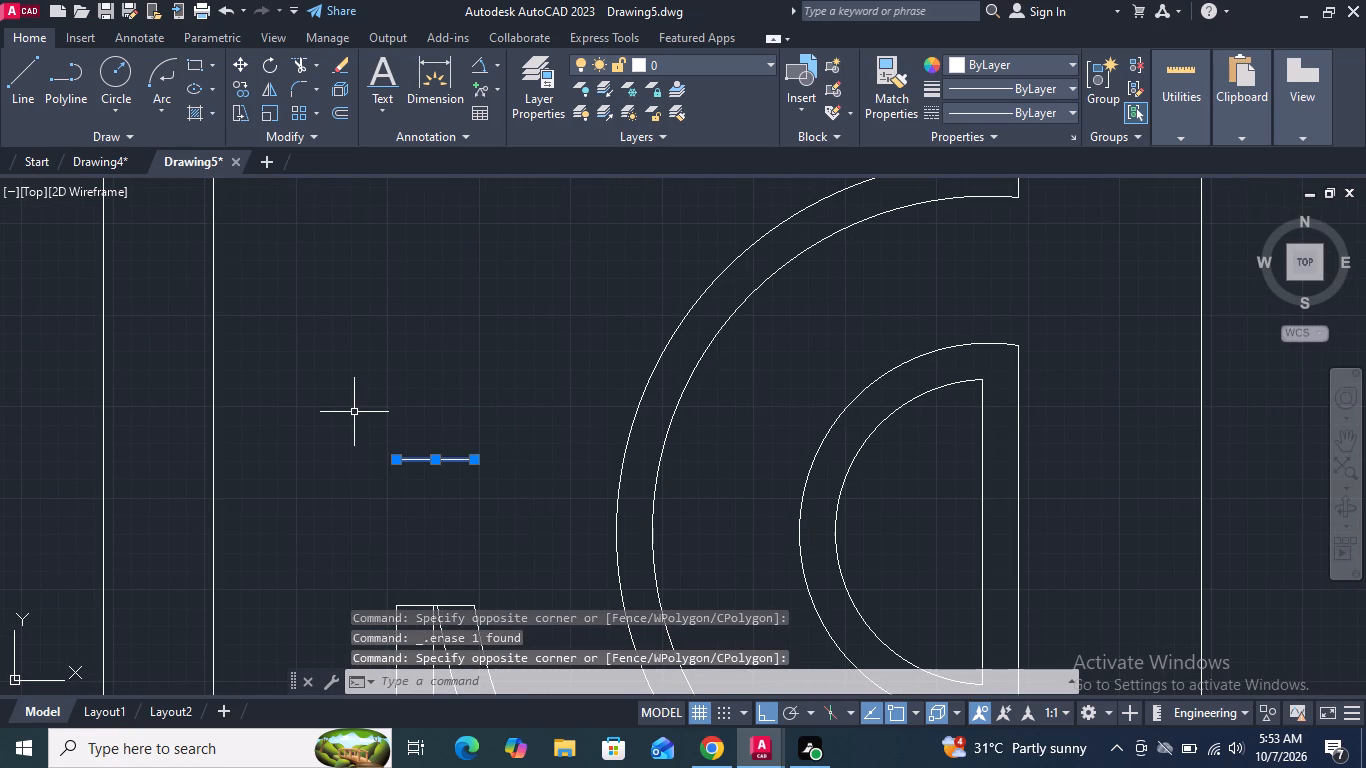
{"action": "key", "text": "Delete"}
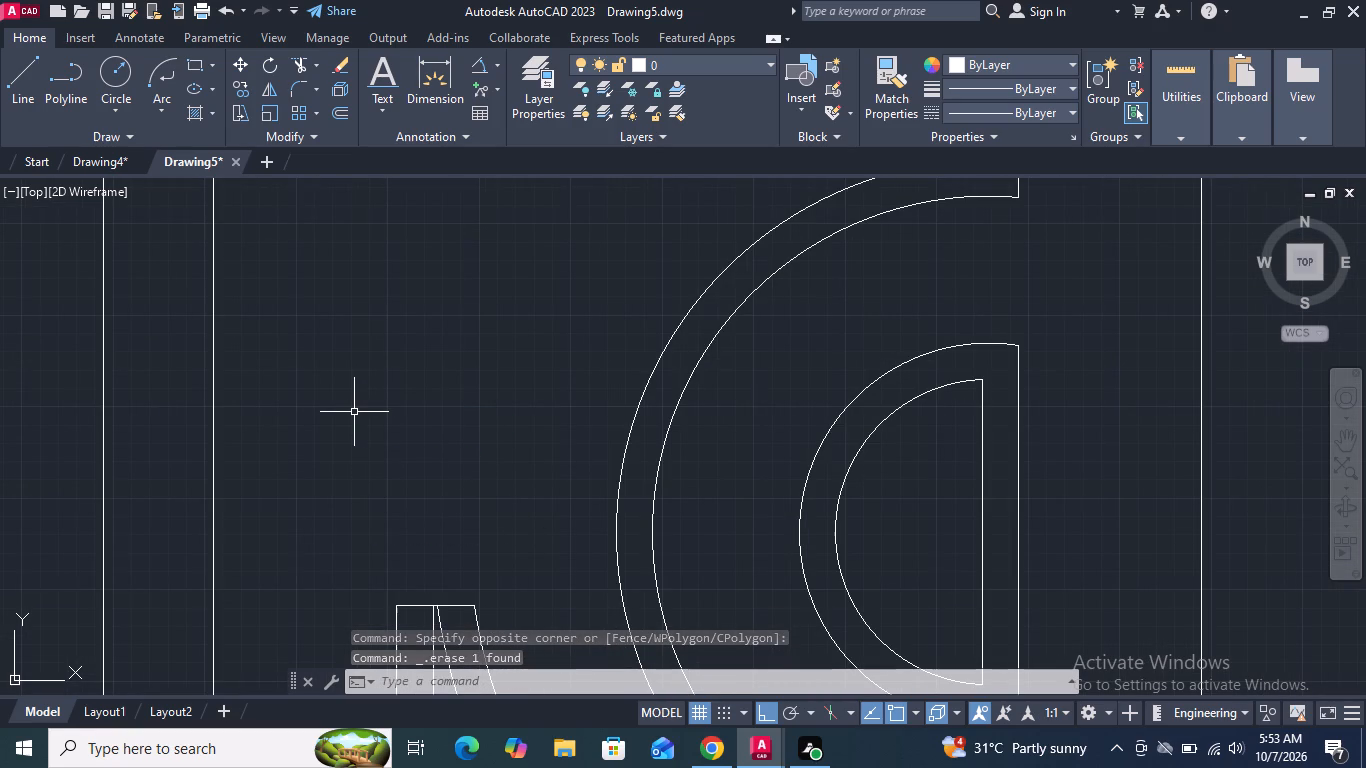
Mirror the left panel's lower nested borders upward about a horizontal line through the centre line's midpoint, keeping the original.
{"action": "scroll", "coordinate": [390, 422], "scroll_direction": "down", "scroll_amount": 5}
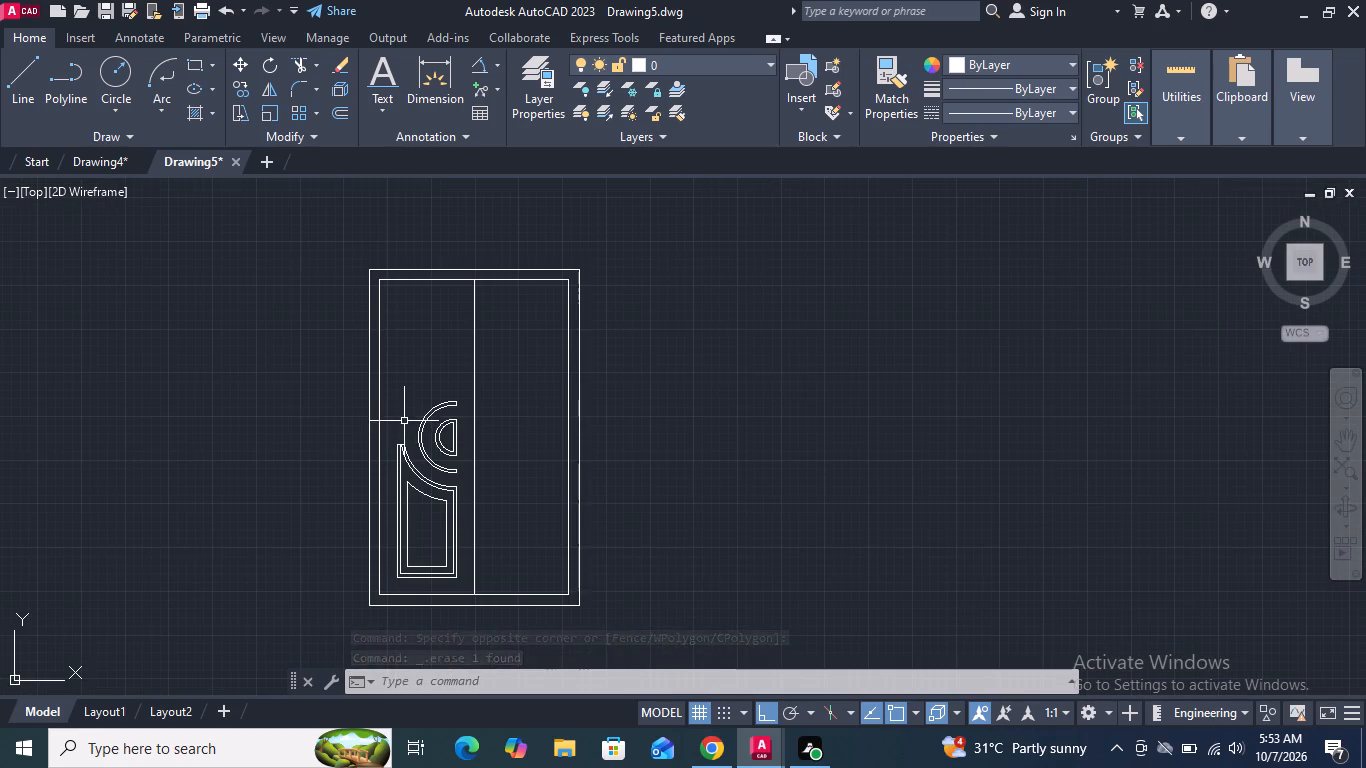
{"action": "middle_click_drag", "start_coordinate": [404, 410], "coordinate": [404, 380]}
{"action": "scroll", "coordinate": [430, 556], "scroll_direction": "up", "scroll_amount": 1}
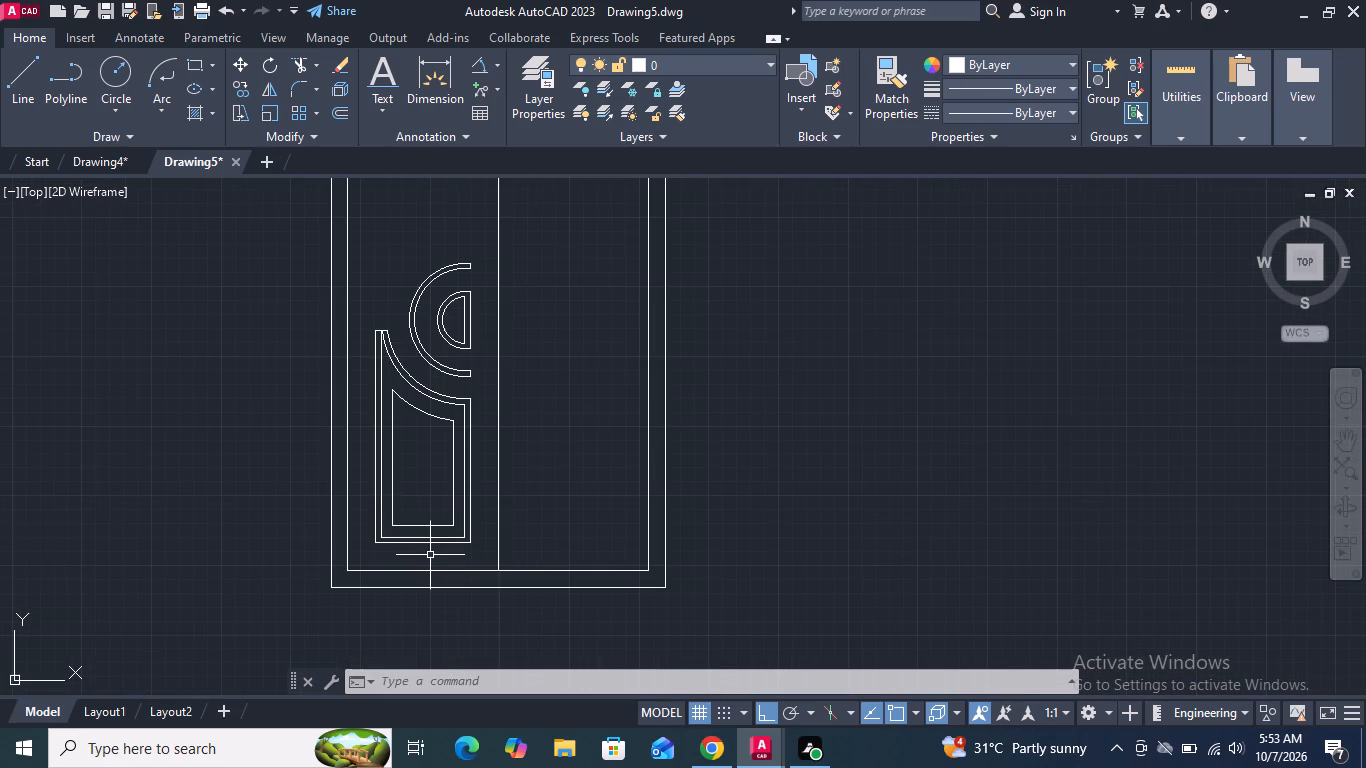
{"action": "left_click", "coordinate": [482, 554]}
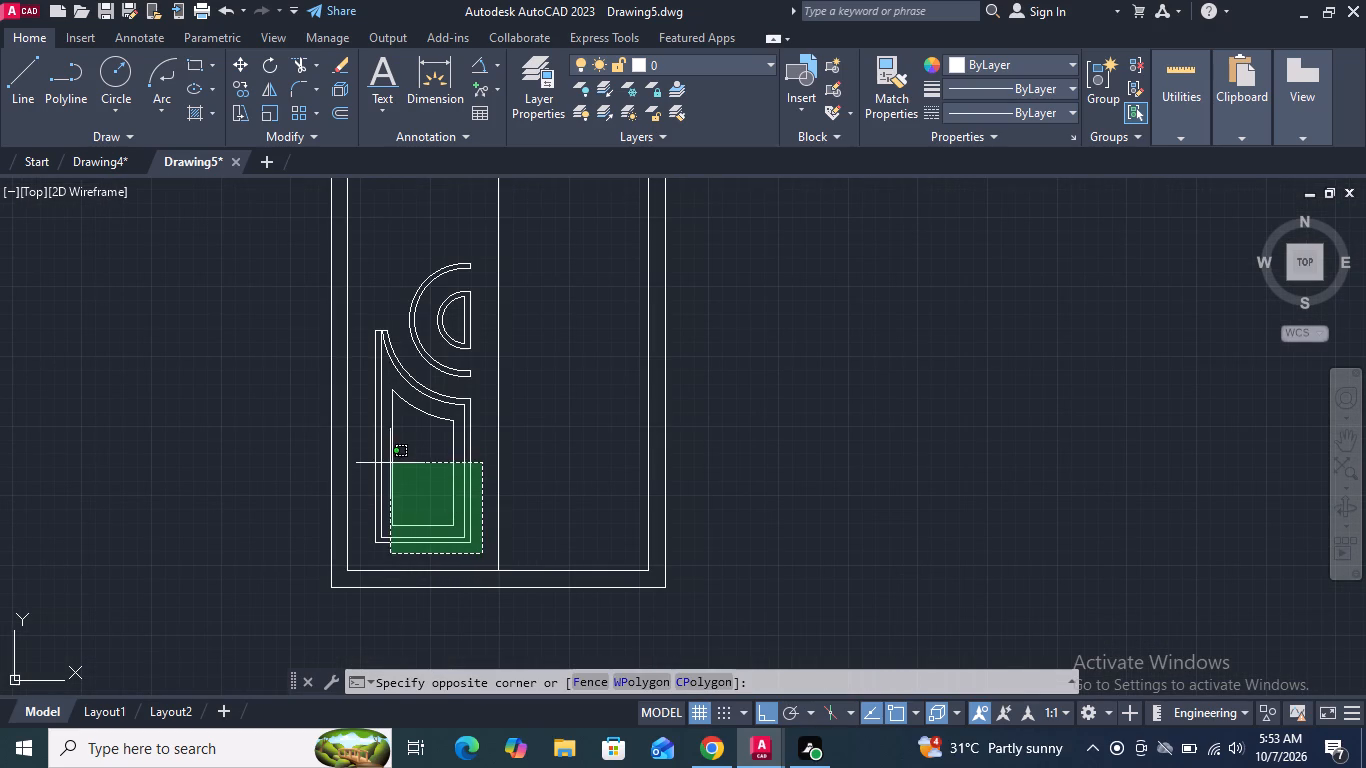
{"action": "left_click", "coordinate": [370, 385]}
{"action": "scroll", "coordinate": [385, 351], "scroll_direction": "up", "scroll_amount": 3}
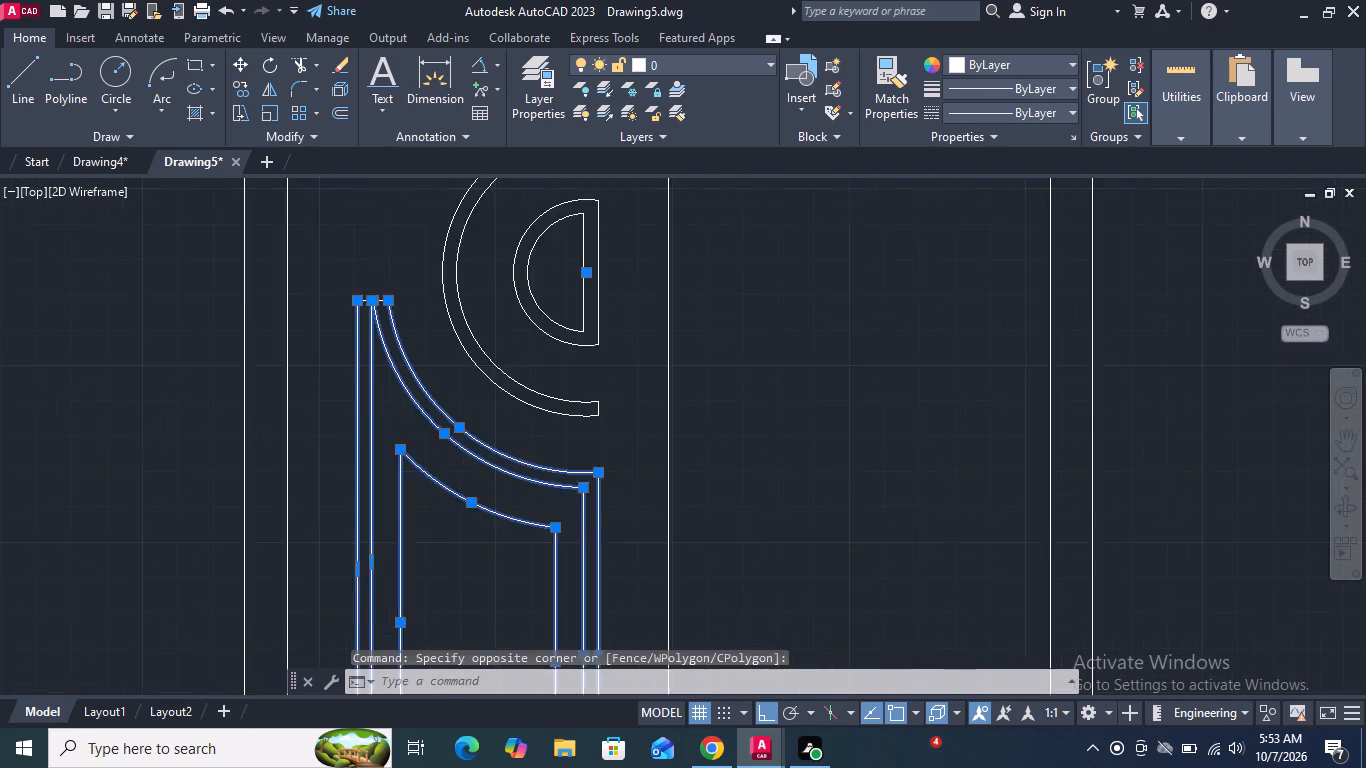
{"action": "left_click_drag", "start_coordinate": [422, 320], "coordinate": [424, 310]}
{"action": "left_click_drag", "start_coordinate": [287, 214], "coordinate": [294, 231]}
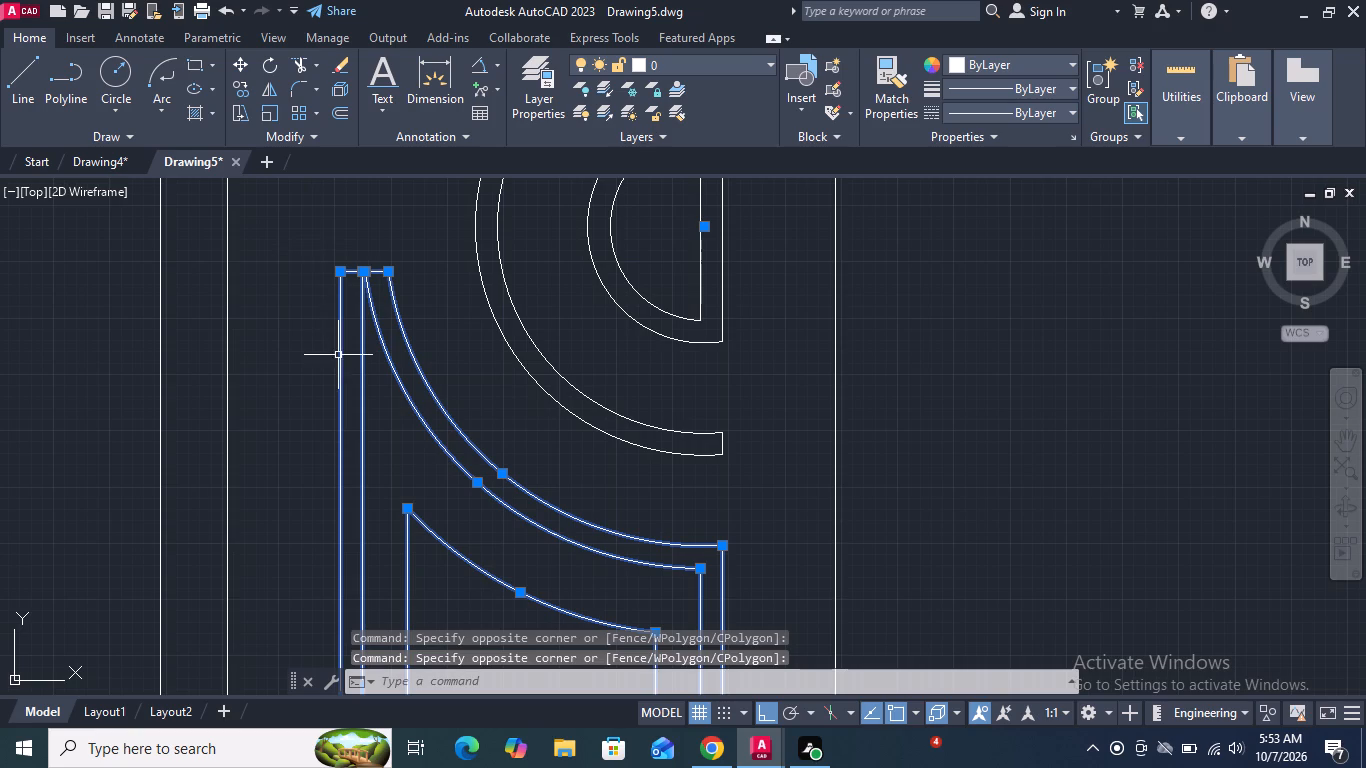
{"action": "scroll", "coordinate": [399, 477], "scroll_direction": "down", "scroll_amount": 4}
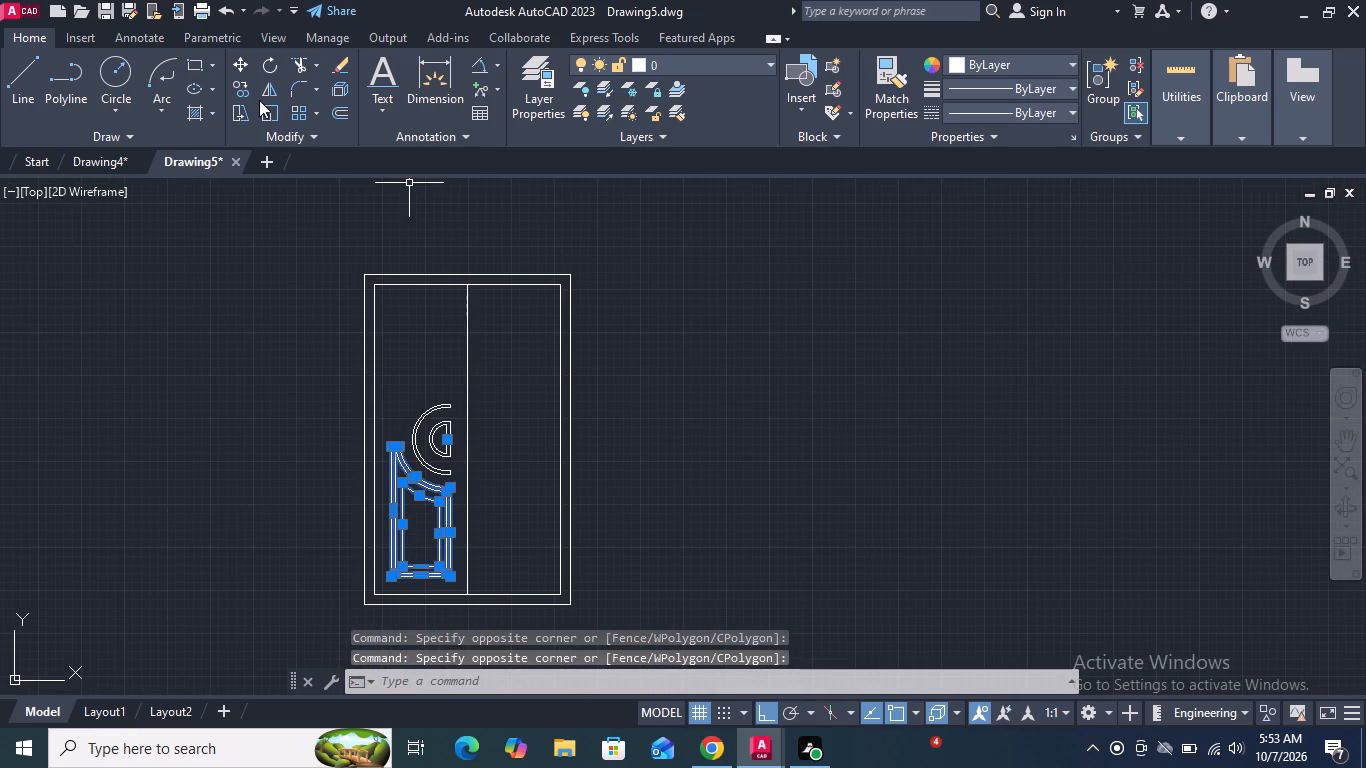
{"action": "left_click", "coordinate": [267, 90]}
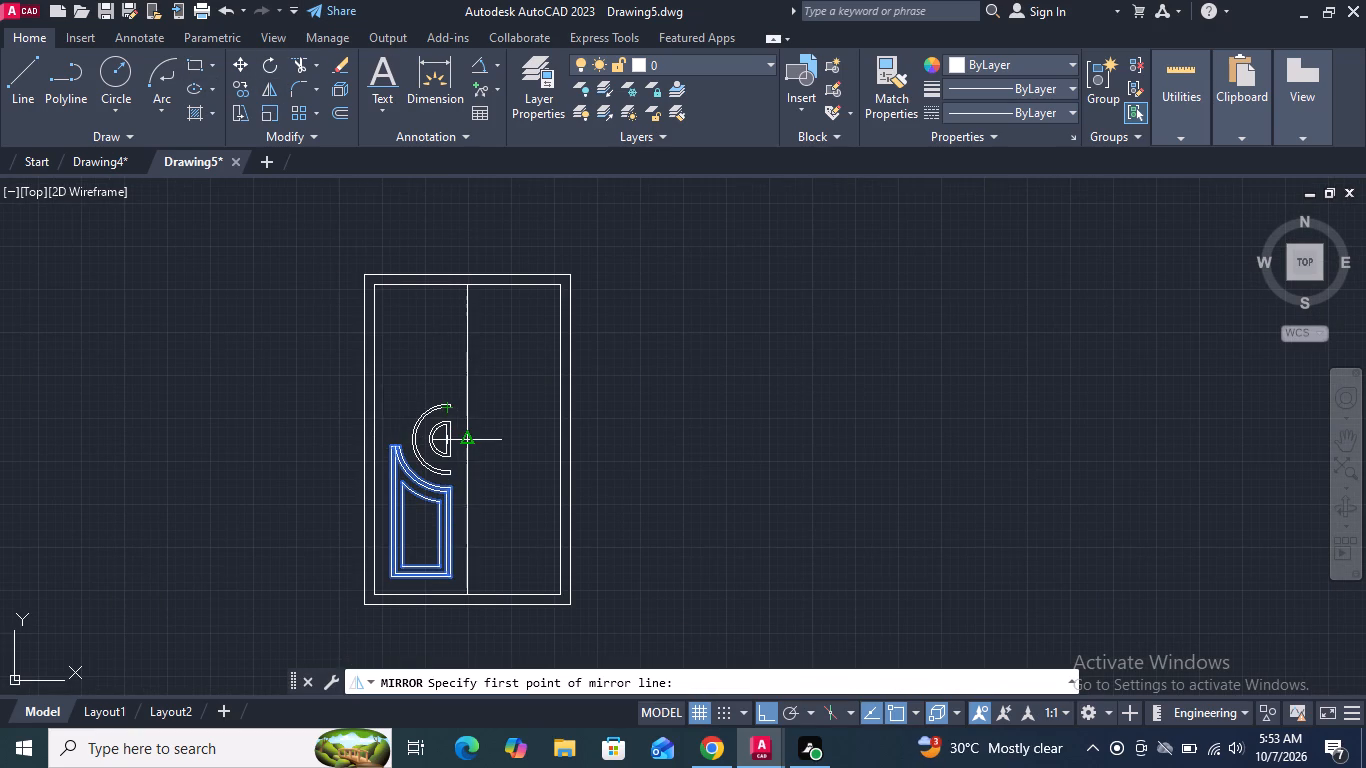
{"action": "left_click", "coordinate": [462, 435]}
{"action": "left_click", "coordinate": [502, 451]}
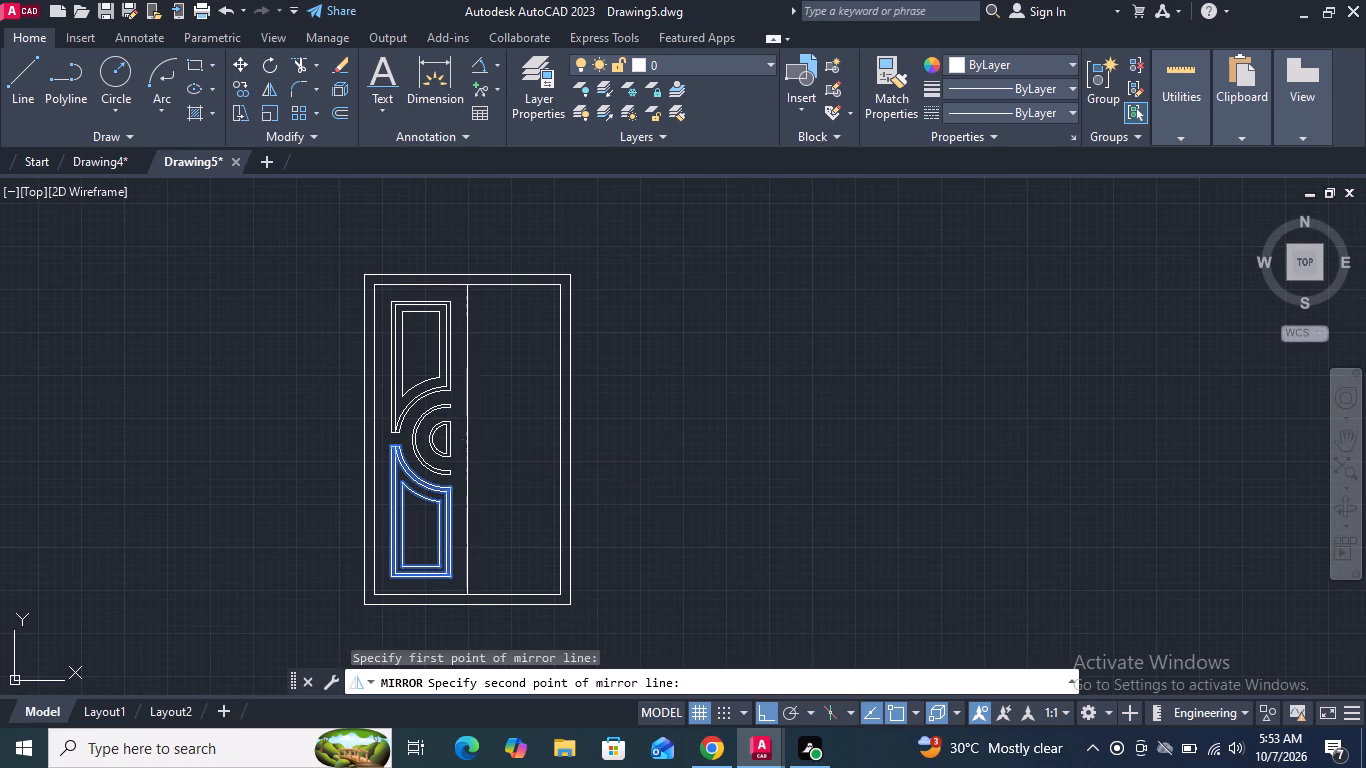
{"action": "key", "text": "Return"}
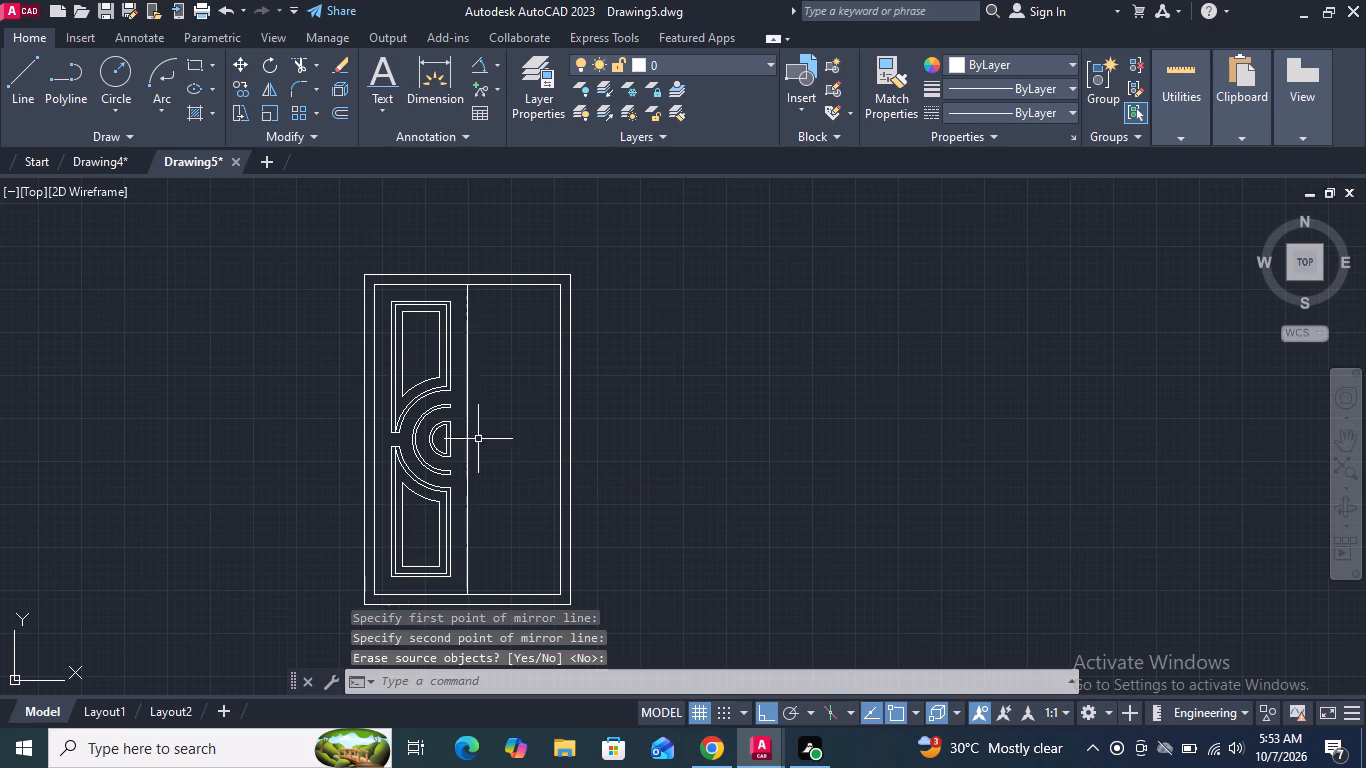
Mirror the left panel's upper and lower nested borders, without the half-ring ornament, about the door's vertical centre line, keeping the originals.
{"action": "scroll", "coordinate": [414, 371], "scroll_direction": "up", "scroll_amount": 2}
{"action": "left_click", "coordinate": [445, 445]}
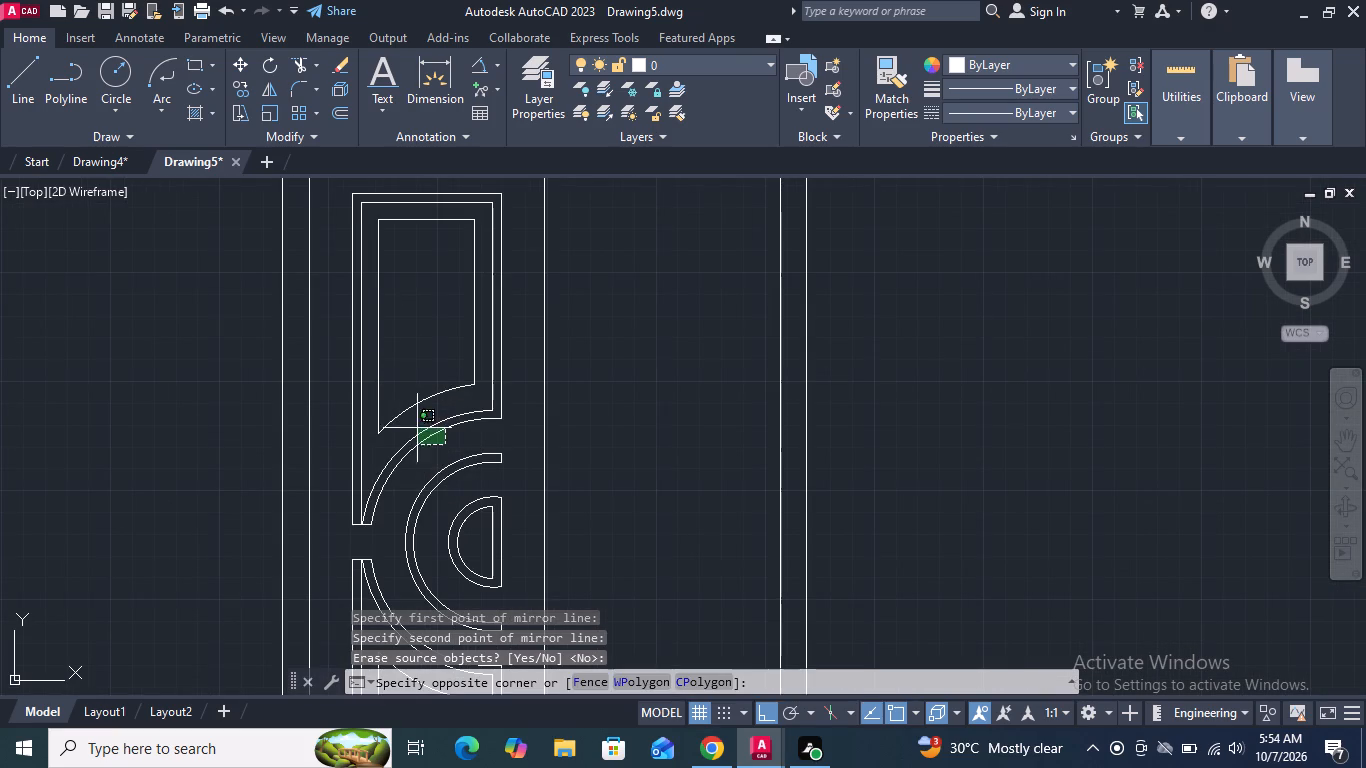
{"action": "left_click", "coordinate": [344, 386]}
{"action": "scroll", "coordinate": [396, 513], "scroll_direction": "up", "scroll_amount": 2}
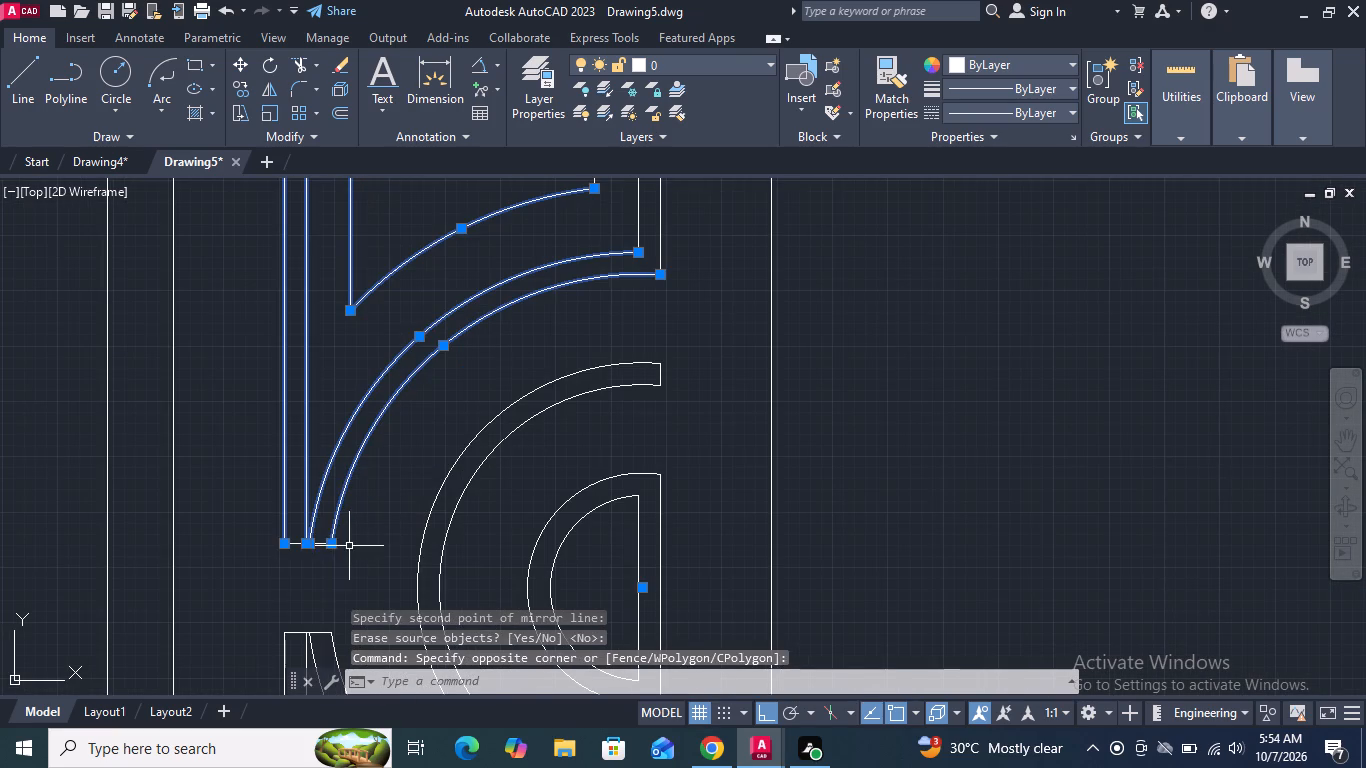
{"action": "left_click", "coordinate": [348, 550]}
{"action": "left_click", "coordinate": [260, 522]}
{"action": "scroll", "coordinate": [345, 570], "scroll_direction": "down", "scroll_amount": 2}
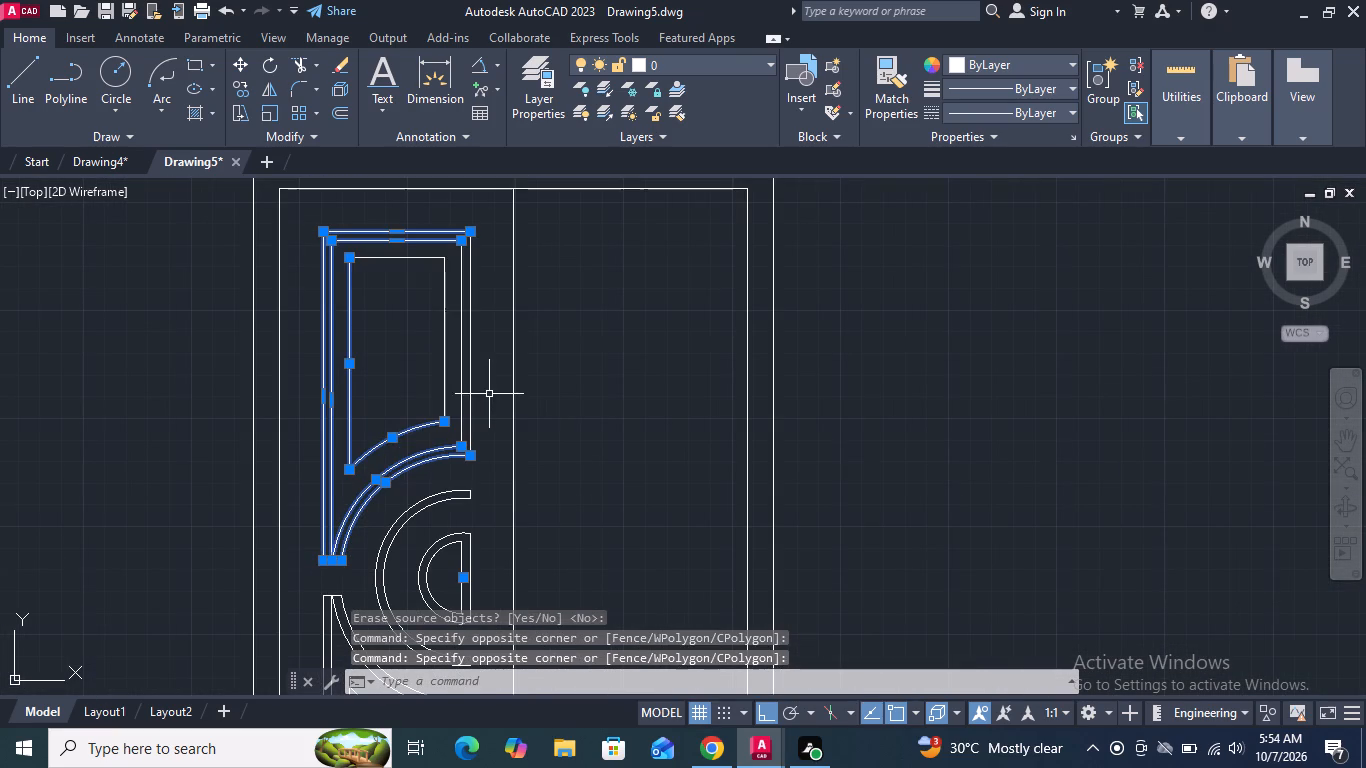
{"action": "left_click", "coordinate": [489, 394]}
{"action": "left_click", "coordinate": [406, 341]}
{"action": "middle_click_drag", "start_coordinate": [411, 381], "coordinate": [415, 400]}
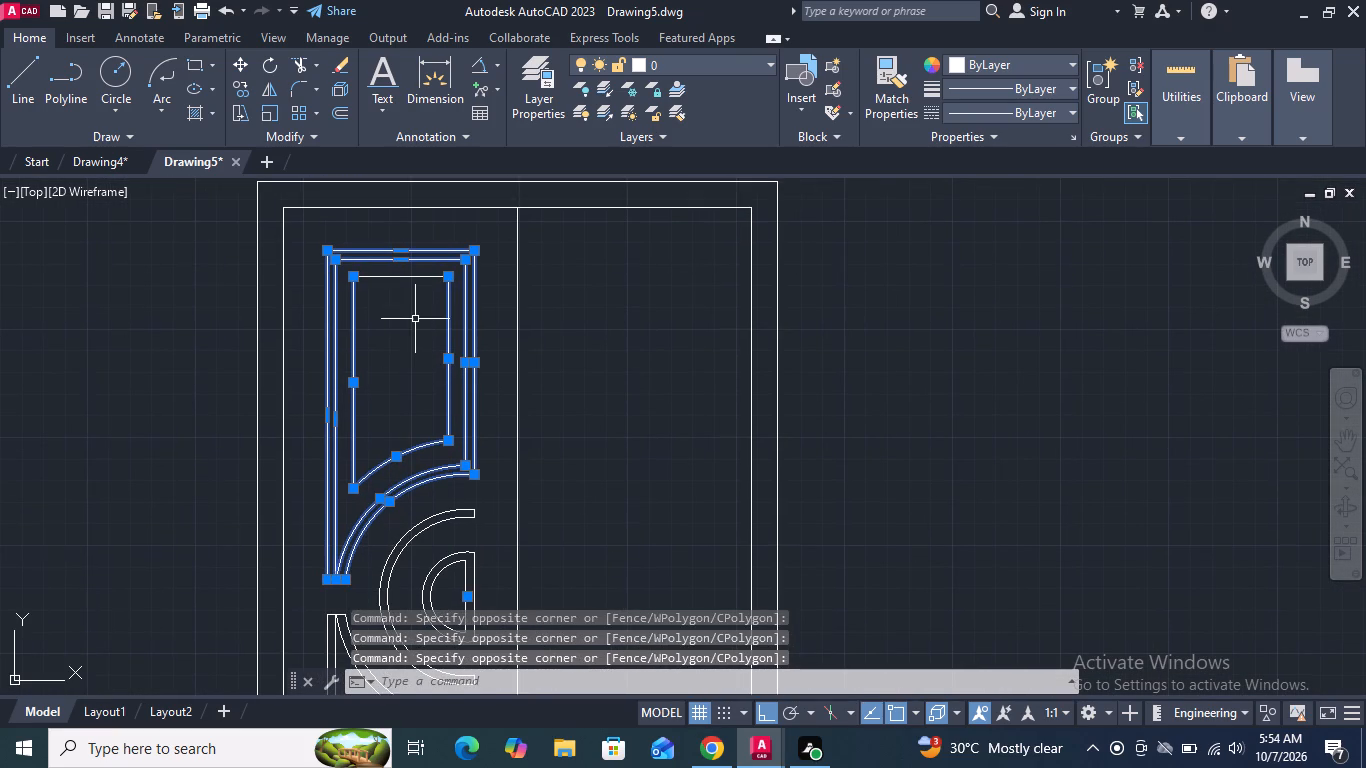
{"action": "left_click_drag", "start_coordinate": [415, 317], "coordinate": [415, 301]}
{"action": "left_click", "coordinate": [369, 241]}
{"action": "scroll", "coordinate": [432, 241], "scroll_direction": "down", "scroll_amount": 2}
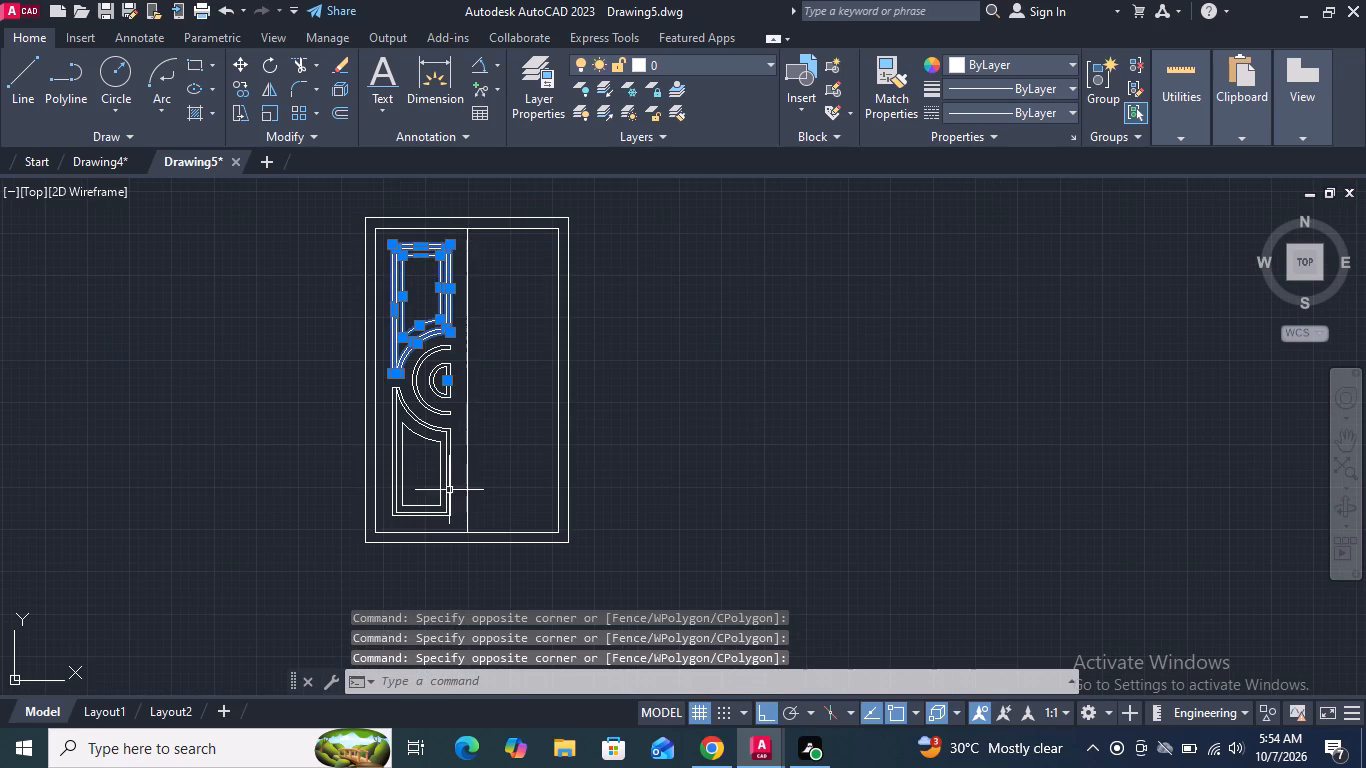
{"action": "scroll", "coordinate": [435, 512], "scroll_direction": "up", "scroll_amount": 2}
{"action": "left_click", "coordinate": [481, 531]}
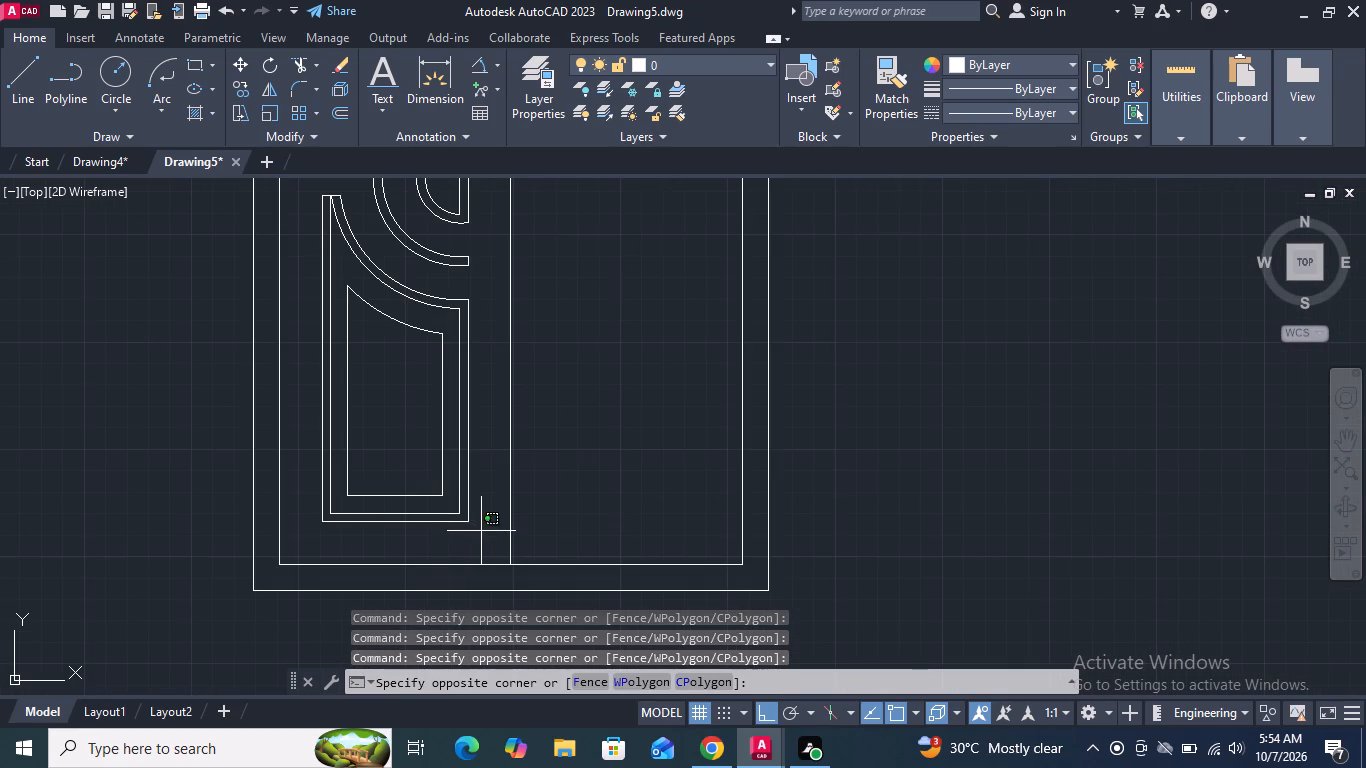
{"action": "left_click", "coordinate": [319, 312]}
{"action": "middle_click_drag", "start_coordinate": [332, 266], "coordinate": [351, 384]}
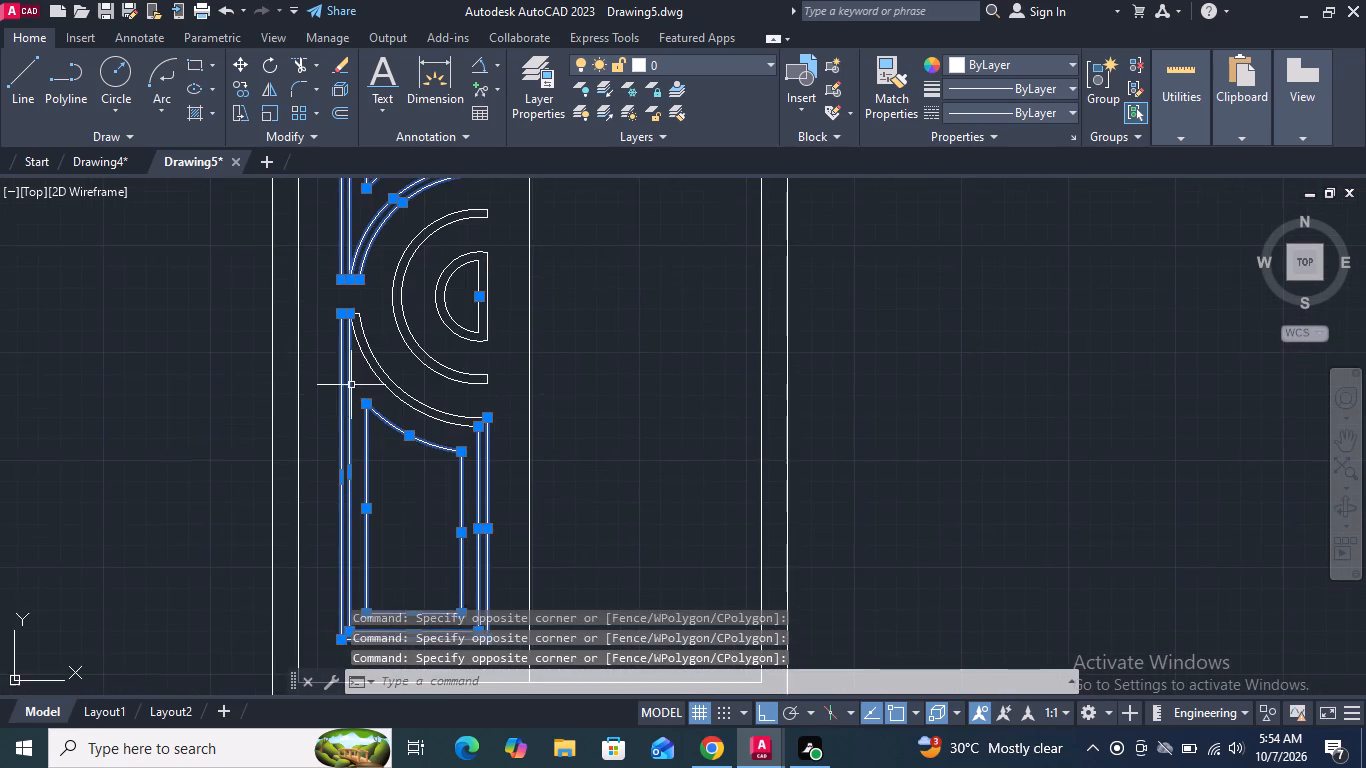
{"action": "scroll", "coordinate": [371, 355], "scroll_direction": "up", "scroll_amount": 2}
{"action": "left_click_drag", "start_coordinate": [386, 379], "coordinate": [359, 377]}
{"action": "left_click_drag", "start_coordinate": [434, 376], "coordinate": [412, 355]}
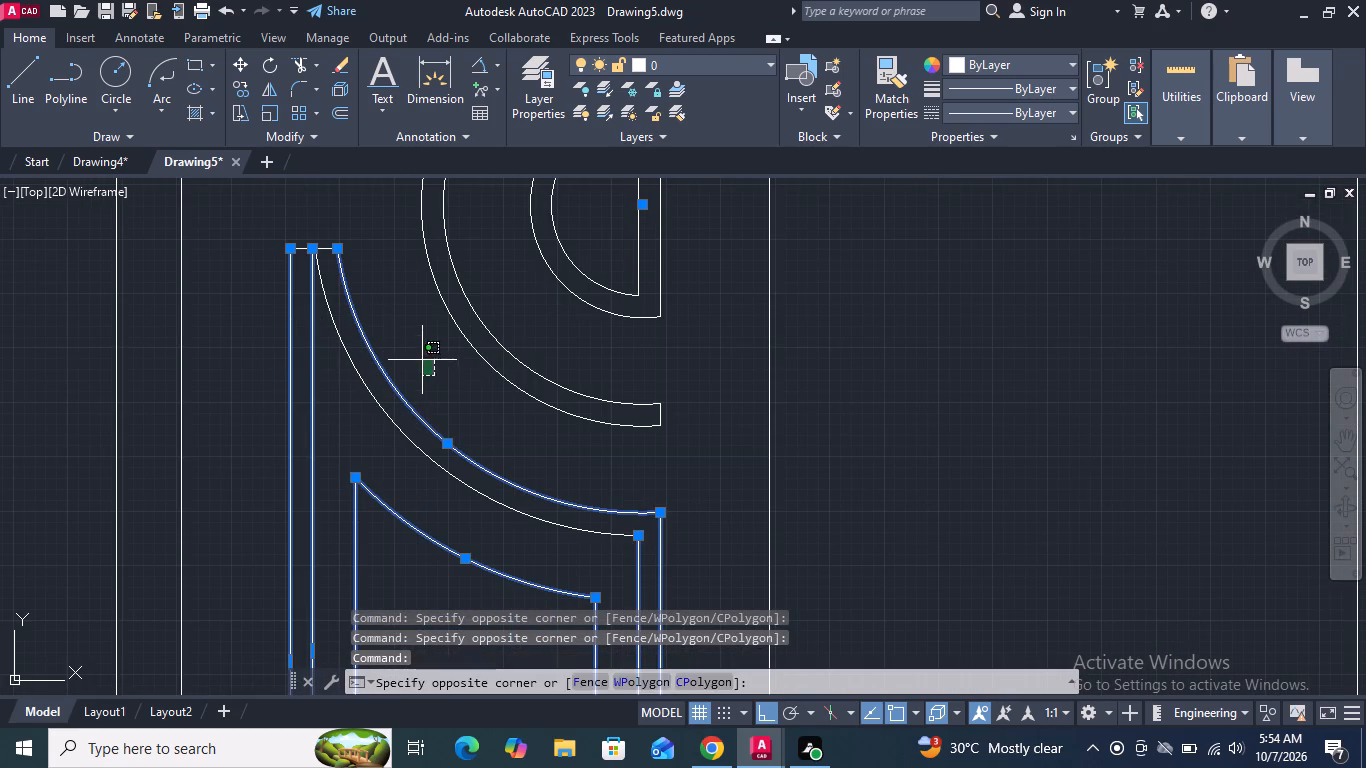
{"action": "left_click_drag", "start_coordinate": [412, 355], "coordinate": [267, 306]}
{"action": "left_click", "coordinate": [400, 304]}
{"action": "left_click_drag", "start_coordinate": [236, 215], "coordinate": [250, 231]}
{"action": "scroll", "coordinate": [447, 397], "scroll_direction": "down", "scroll_amount": 4}
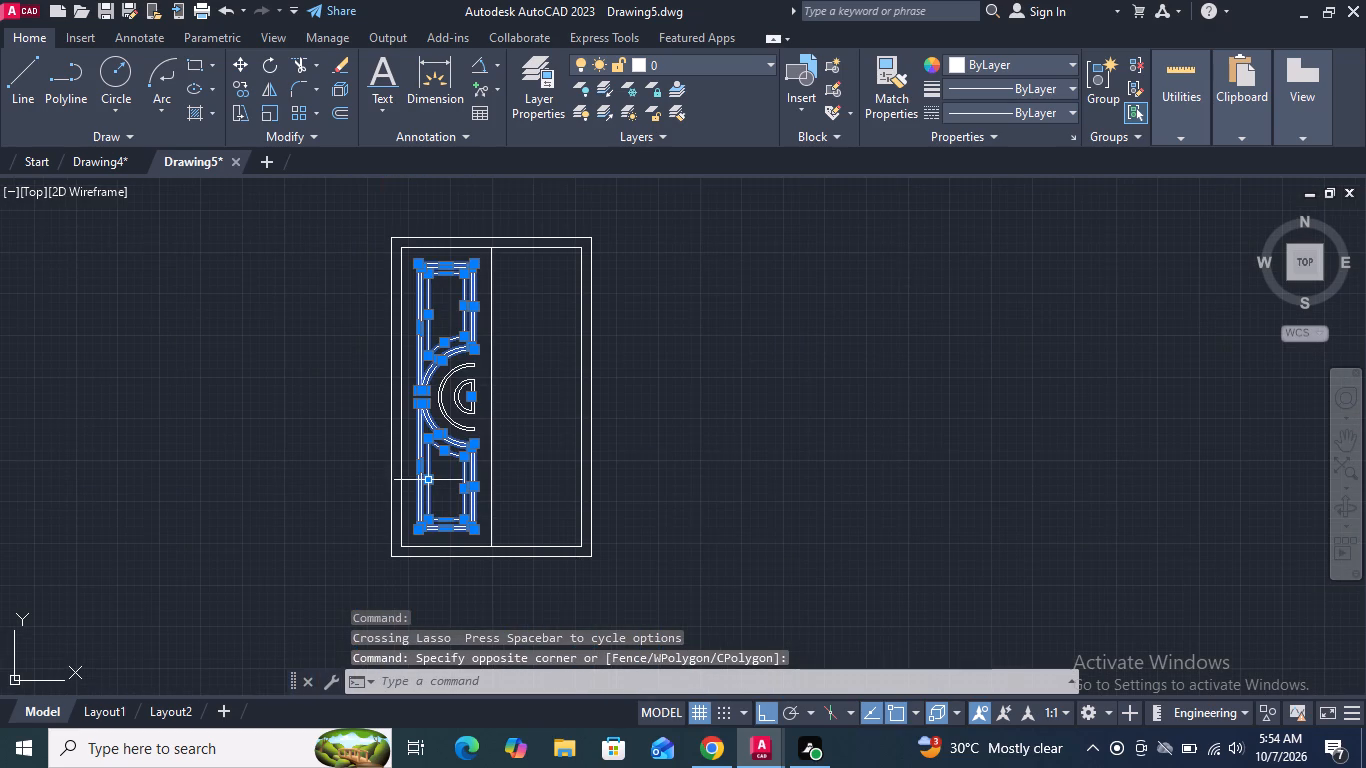
{"action": "left_click", "coordinate": [272, 91]}
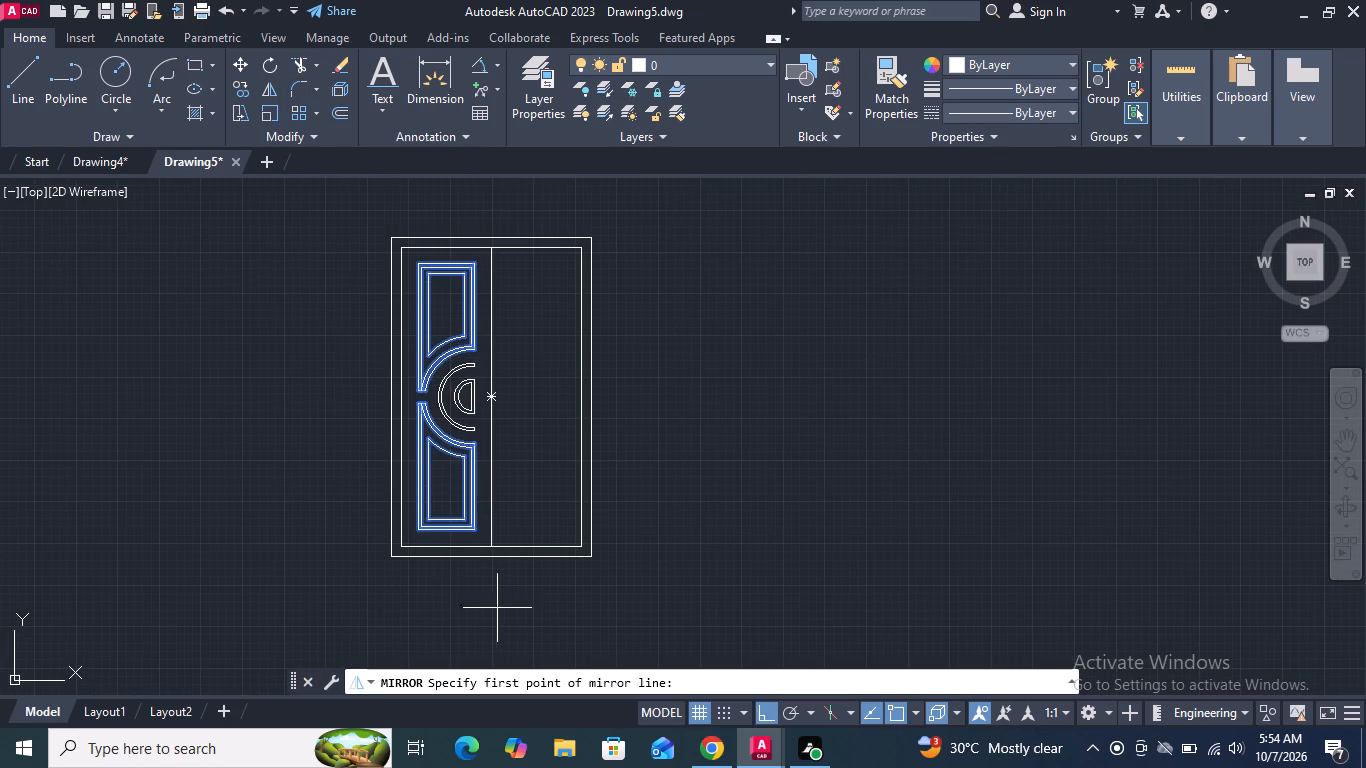
{"action": "scroll", "coordinate": [499, 558], "scroll_direction": "up", "scroll_amount": 1}
{"action": "left_click", "coordinate": [487, 542]}
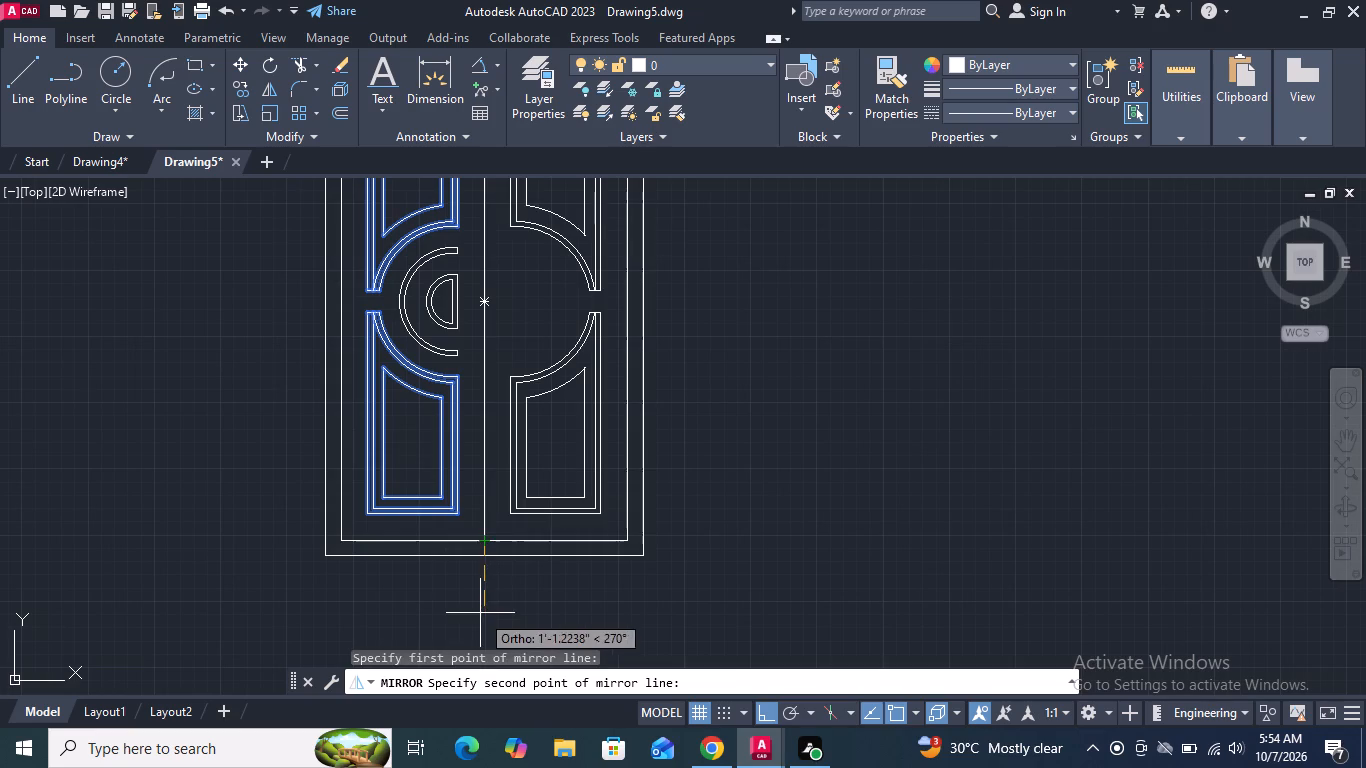
{"action": "left_click", "coordinate": [480, 613]}
{"action": "key", "text": "Return"}
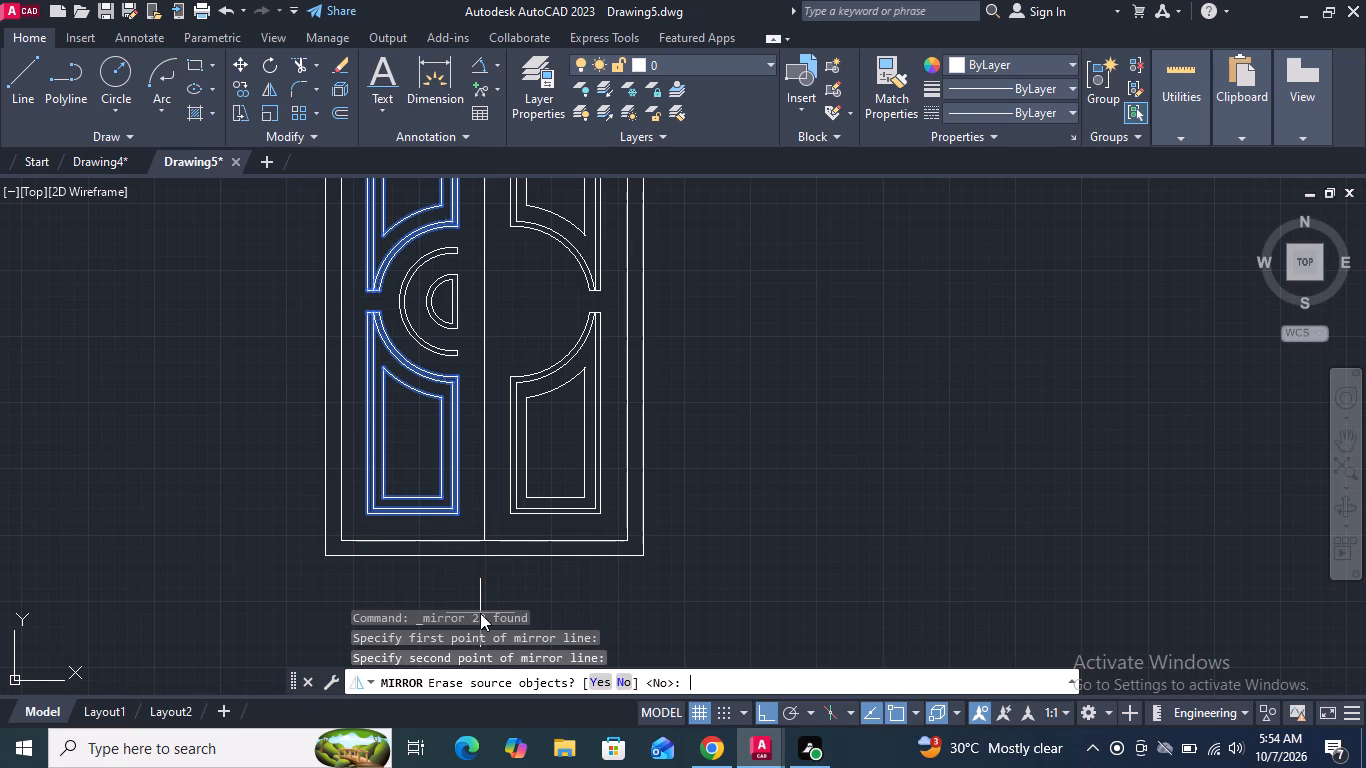
Mirror the left half-ring ornament with its inner half ring about the door's vertical centre line, keeping the original.
{"action": "scroll", "coordinate": [432, 285], "scroll_direction": "up", "scroll_amount": 1}
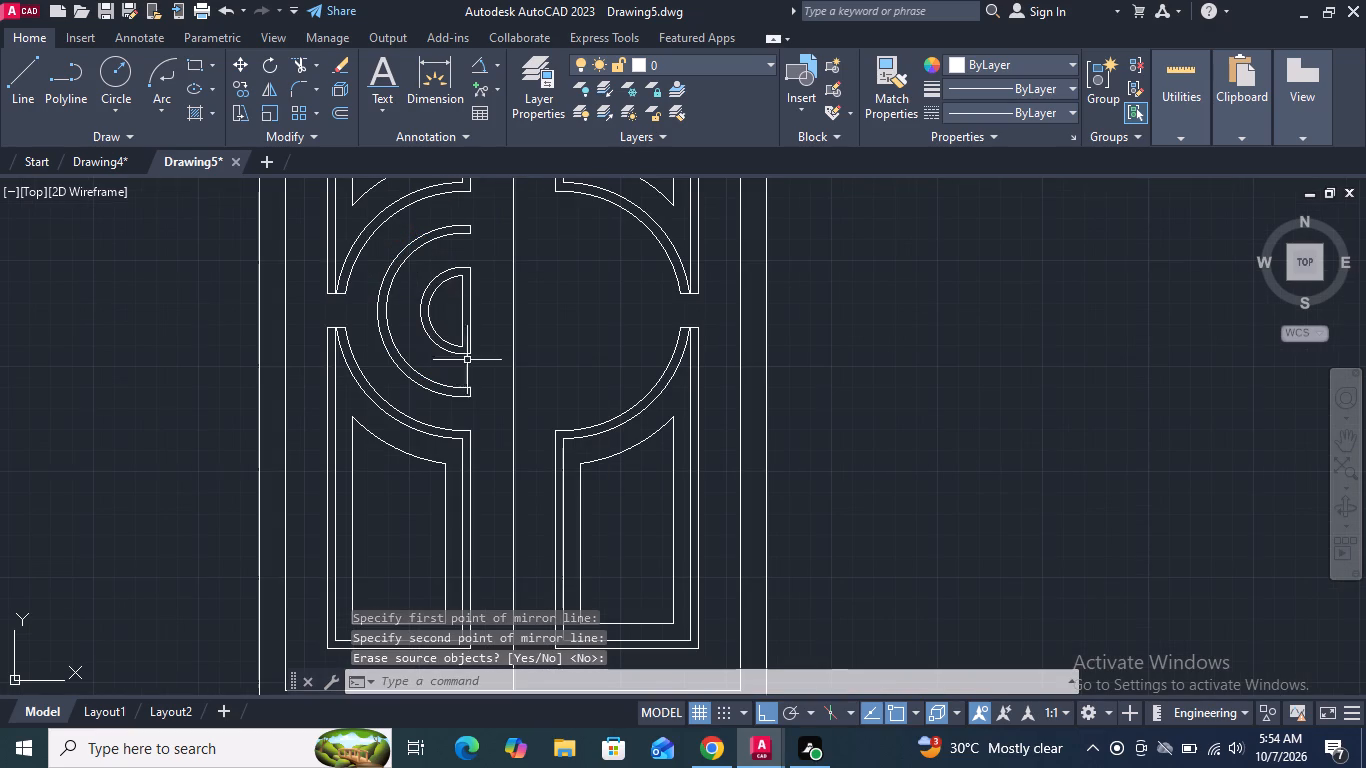
{"action": "left_click", "coordinate": [480, 411]}
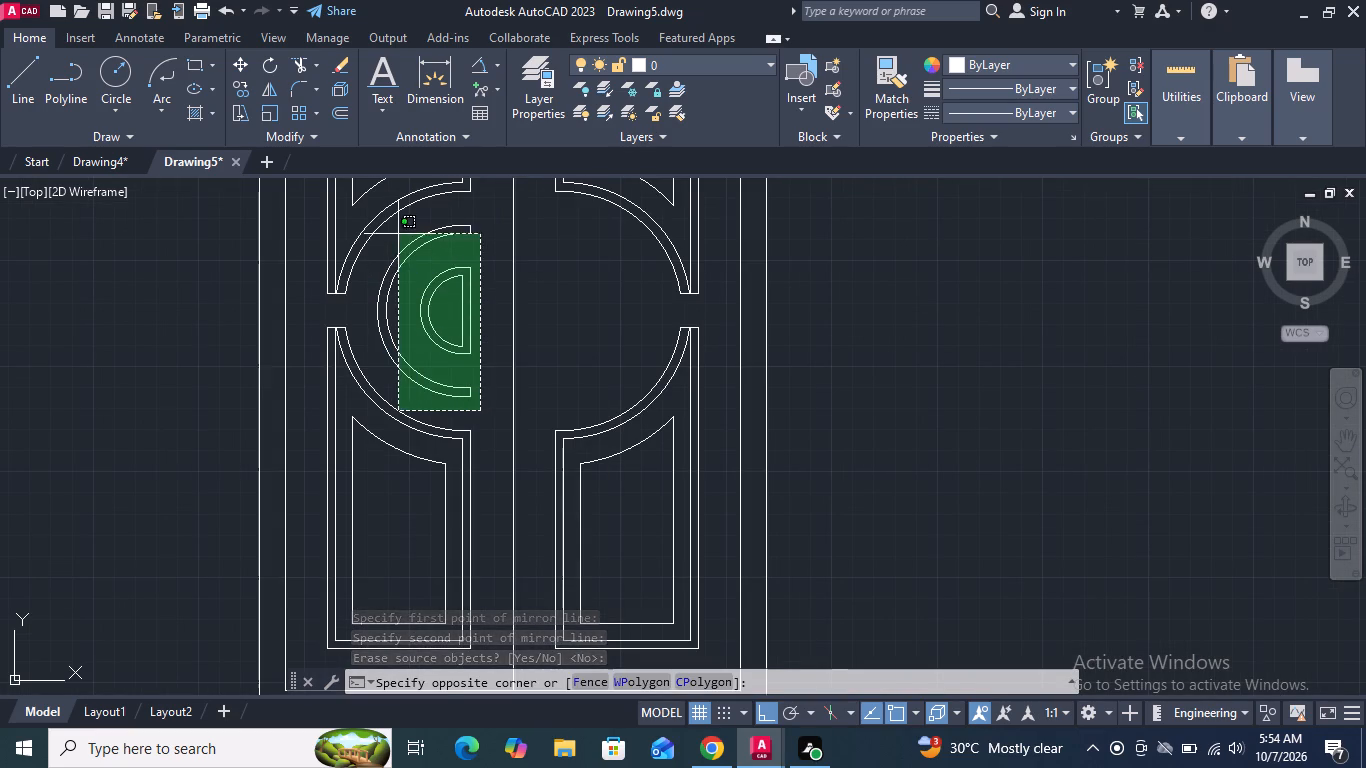
{"action": "left_click", "coordinate": [399, 219]}
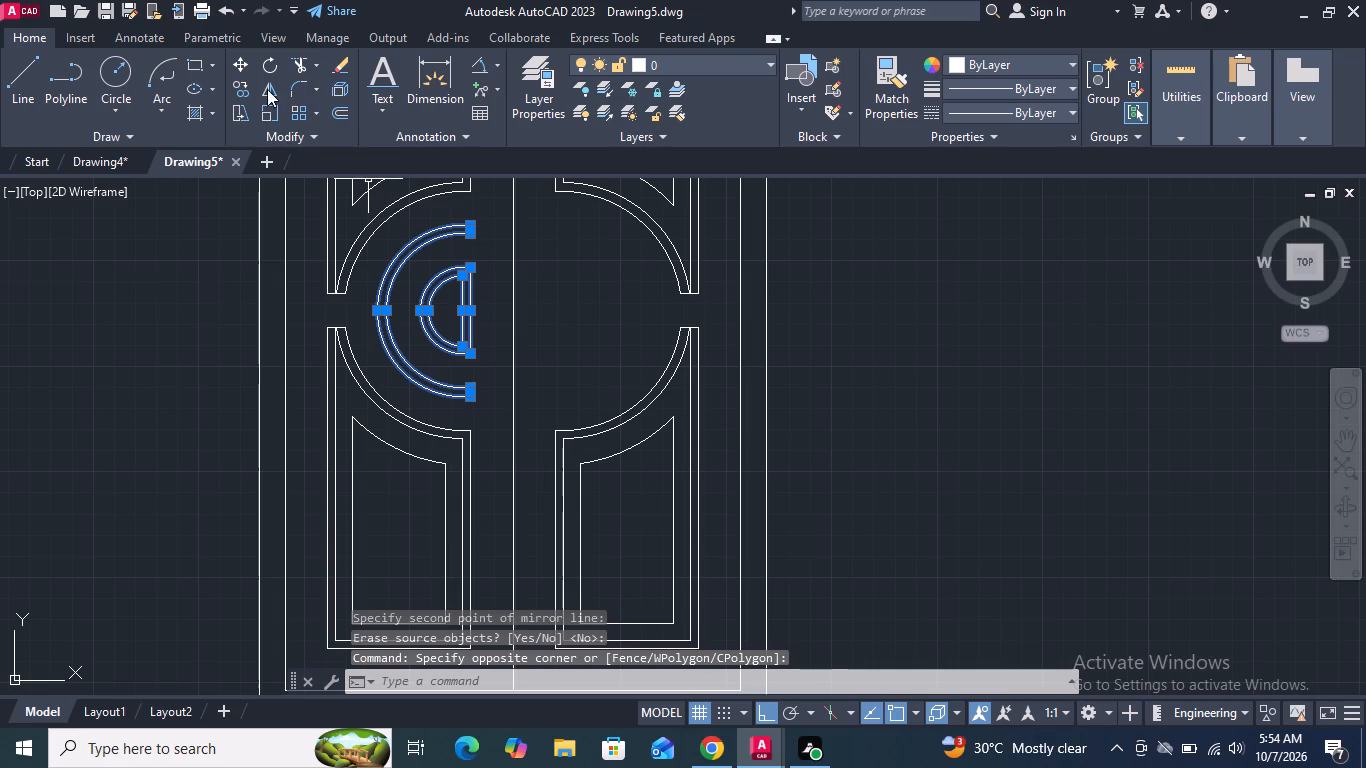
{"action": "left_click", "coordinate": [267, 89]}
{"action": "scroll", "coordinate": [495, 273], "scroll_direction": "down", "scroll_amount": 1}
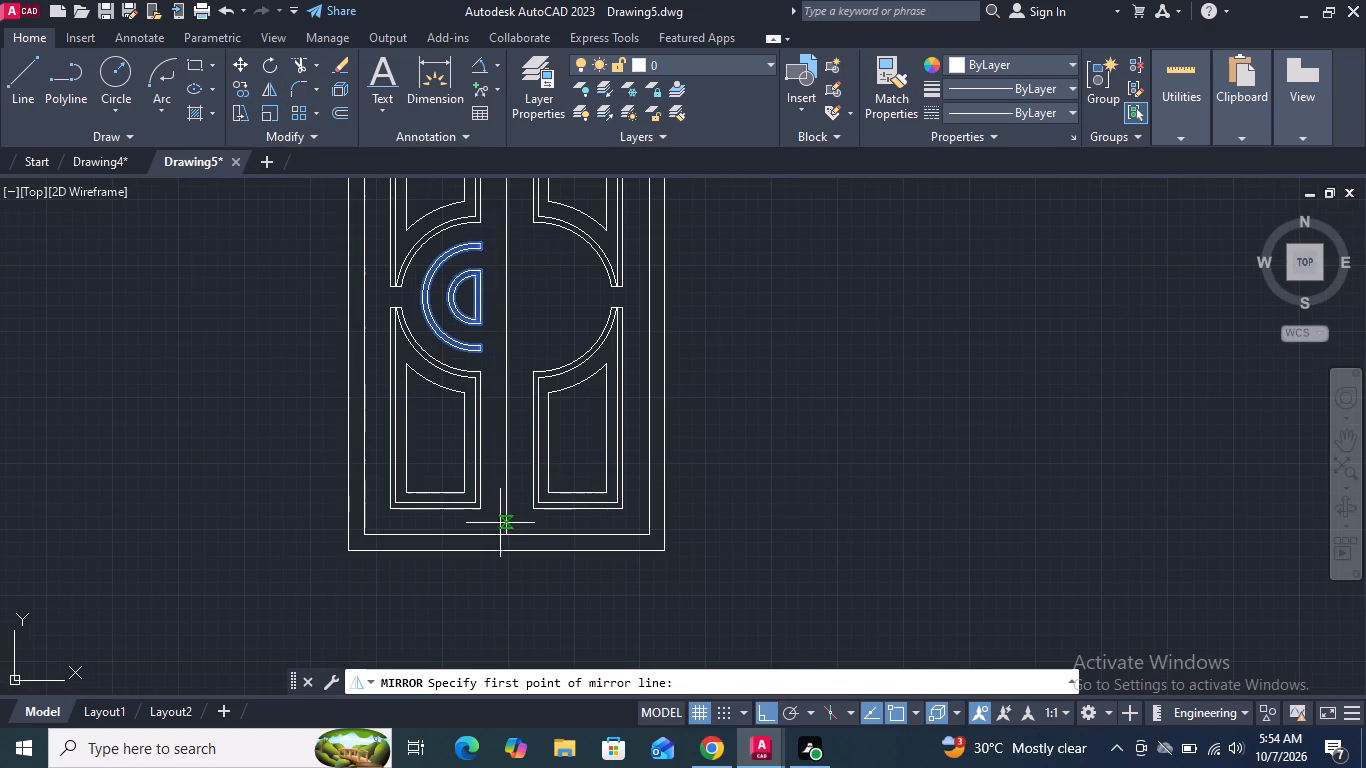
{"action": "left_click", "coordinate": [509, 532]}
{"action": "left_click", "coordinate": [509, 593]}
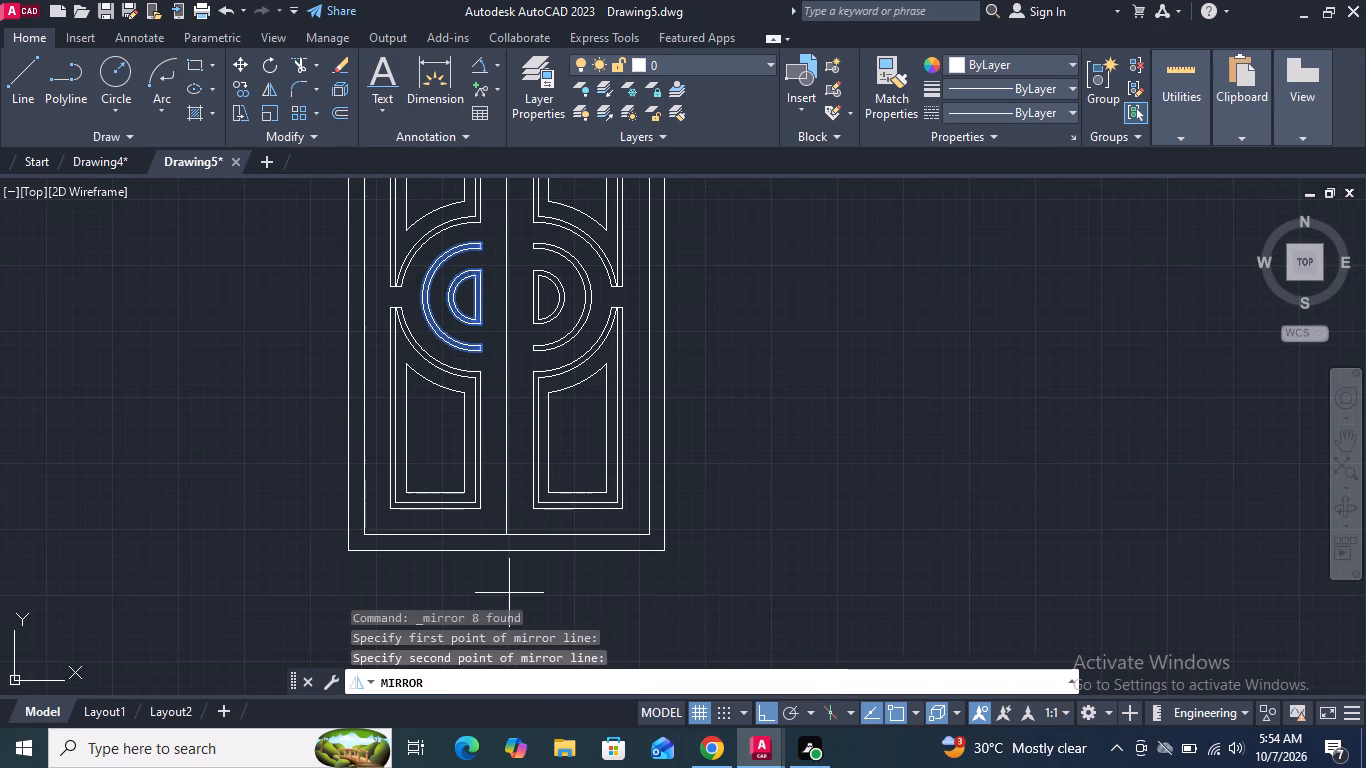
{"action": "key", "text": "Return"}
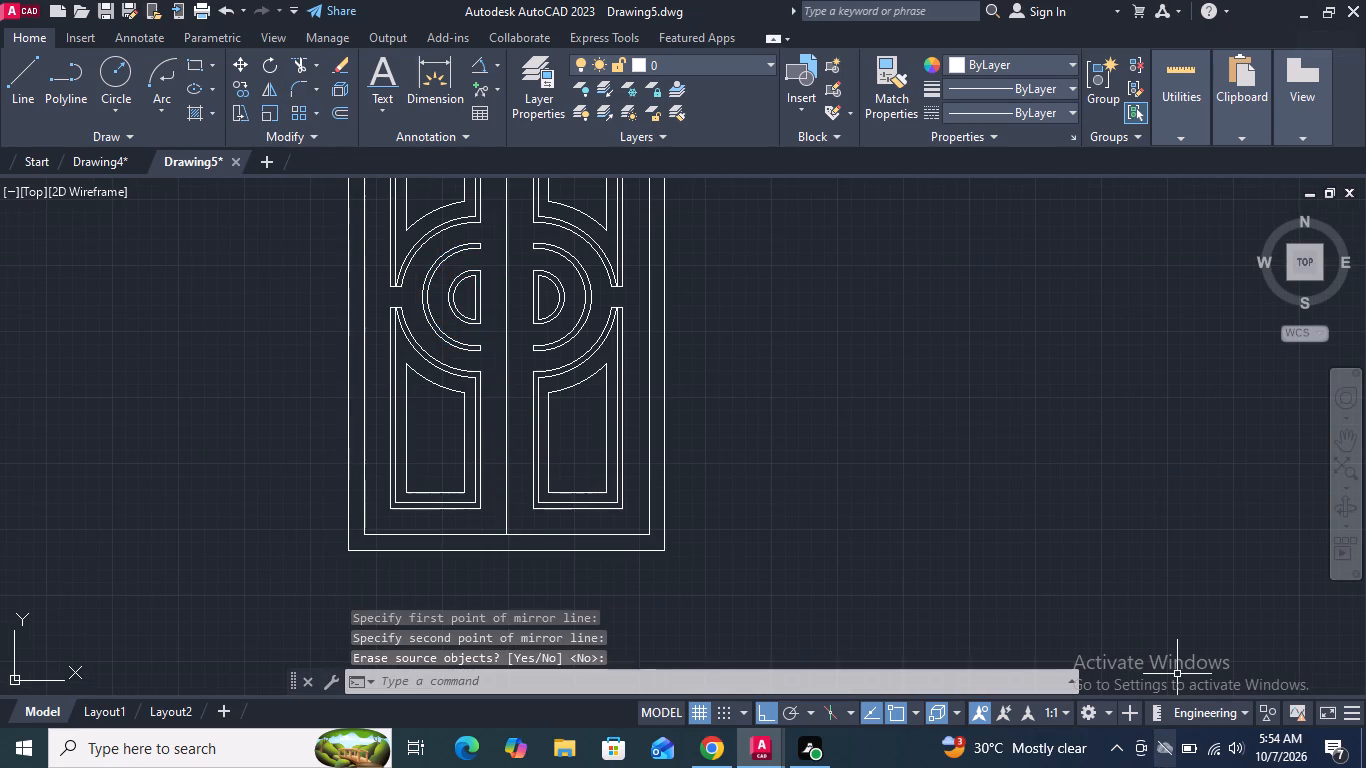
{"action": "scroll", "coordinate": [556, 434], "scroll_direction": "down", "scroll_amount": 2}
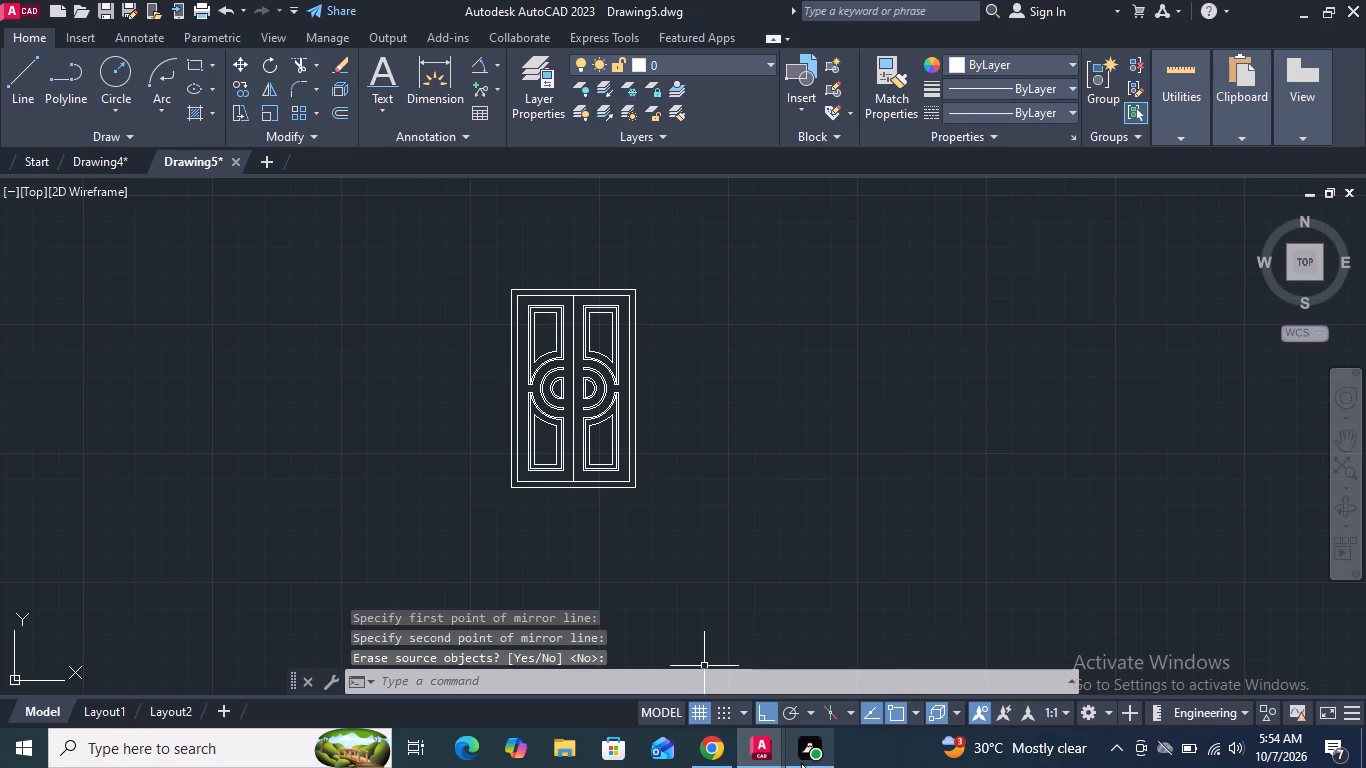
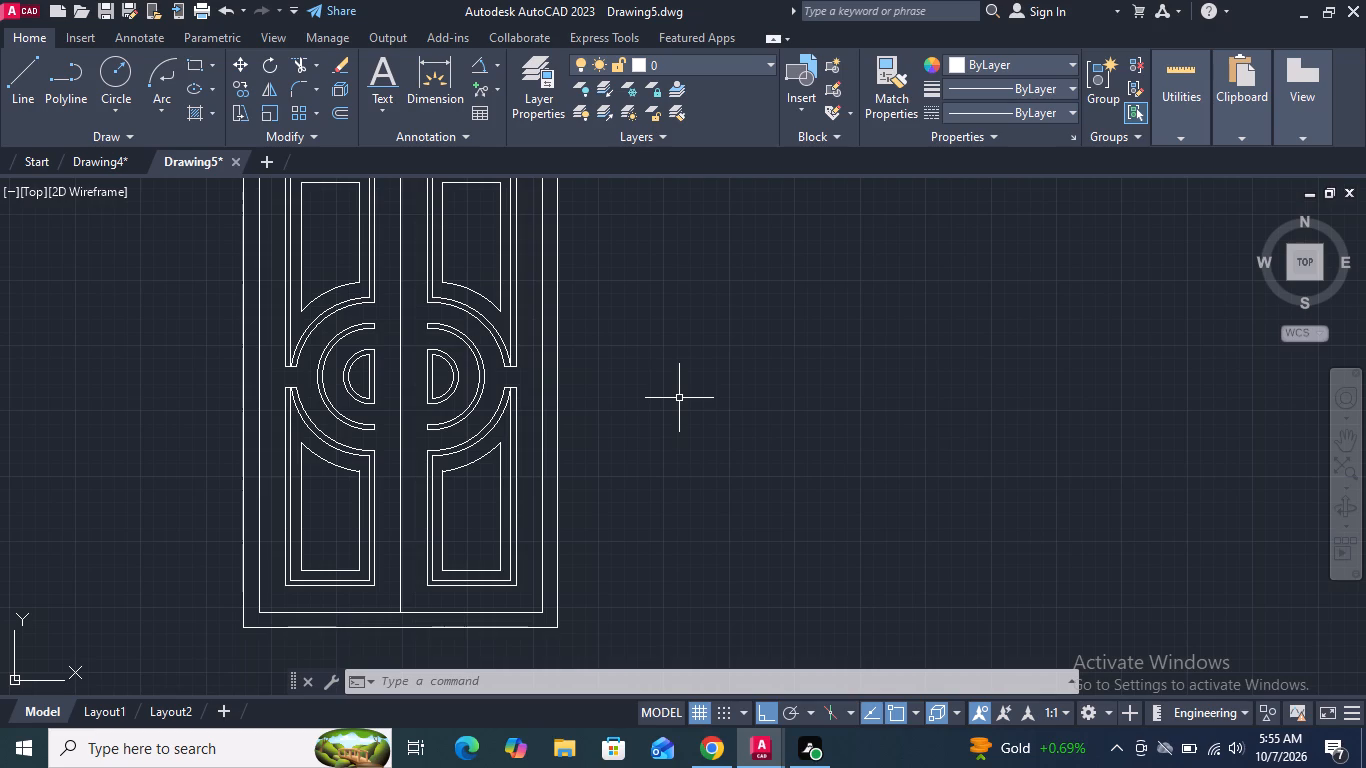
Dimension the overall width of the door frame along its outer top edge, placing the dimension above the door.
{"action": "middle_click_drag", "start_coordinate": [645, 470], "coordinate": [753, 664]}
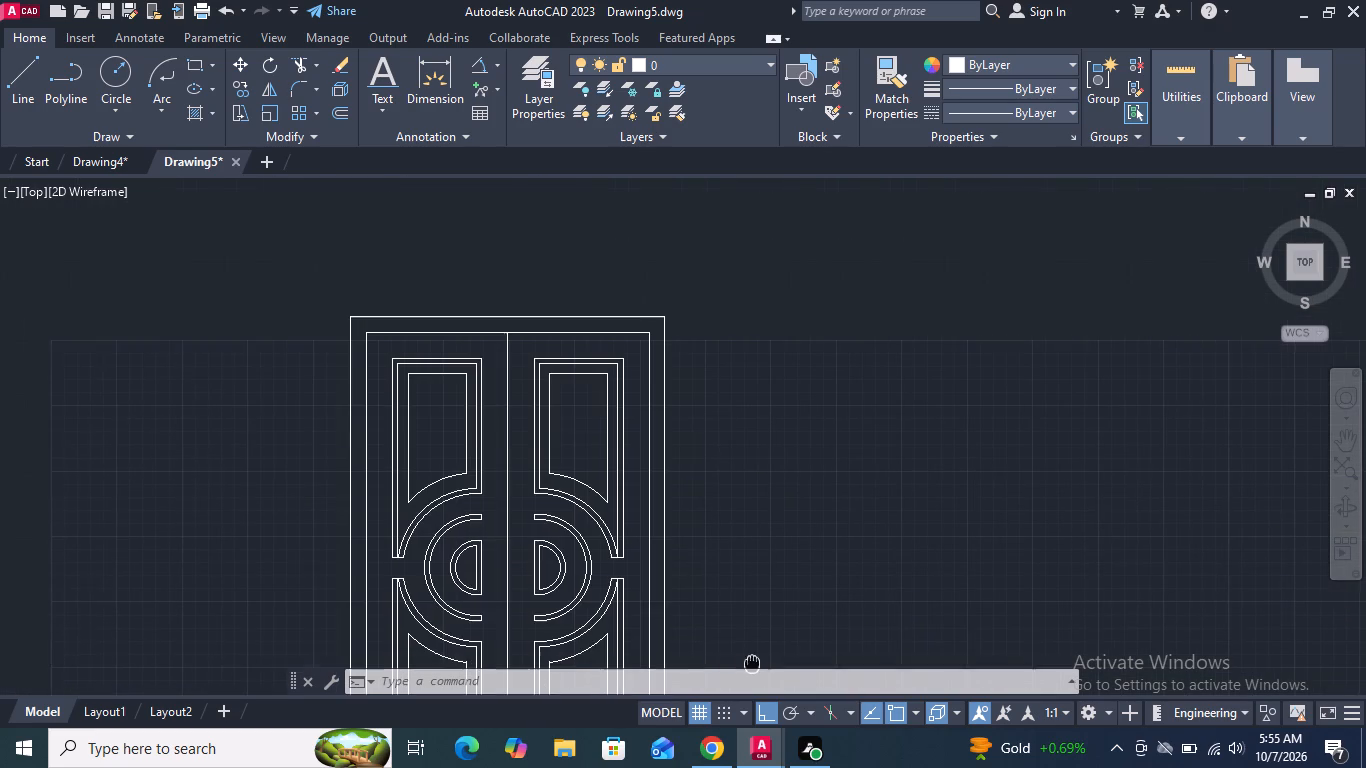
{"action": "middle_click_drag", "start_coordinate": [753, 664], "coordinate": [753, 665]}
{"action": "left_click", "coordinate": [440, 77]}
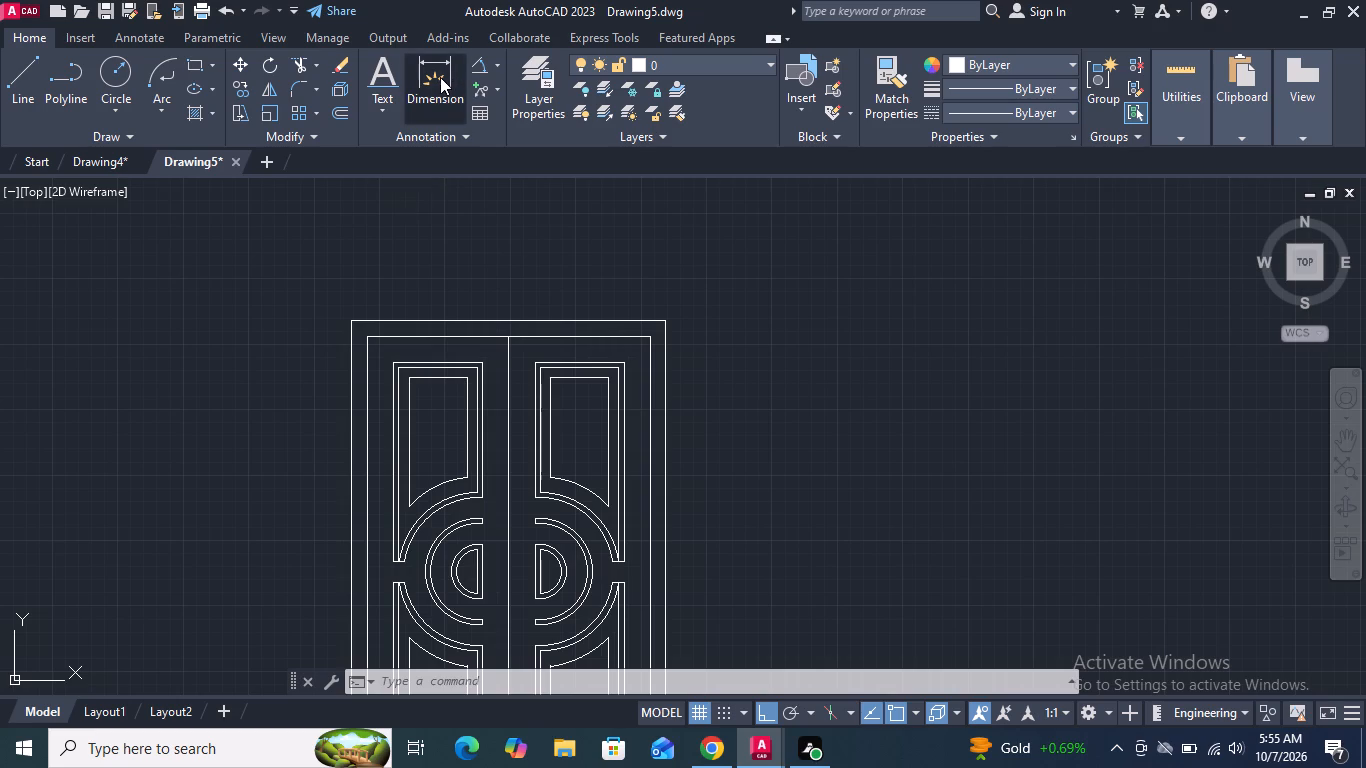
{"action": "left_click", "coordinate": [355, 320]}
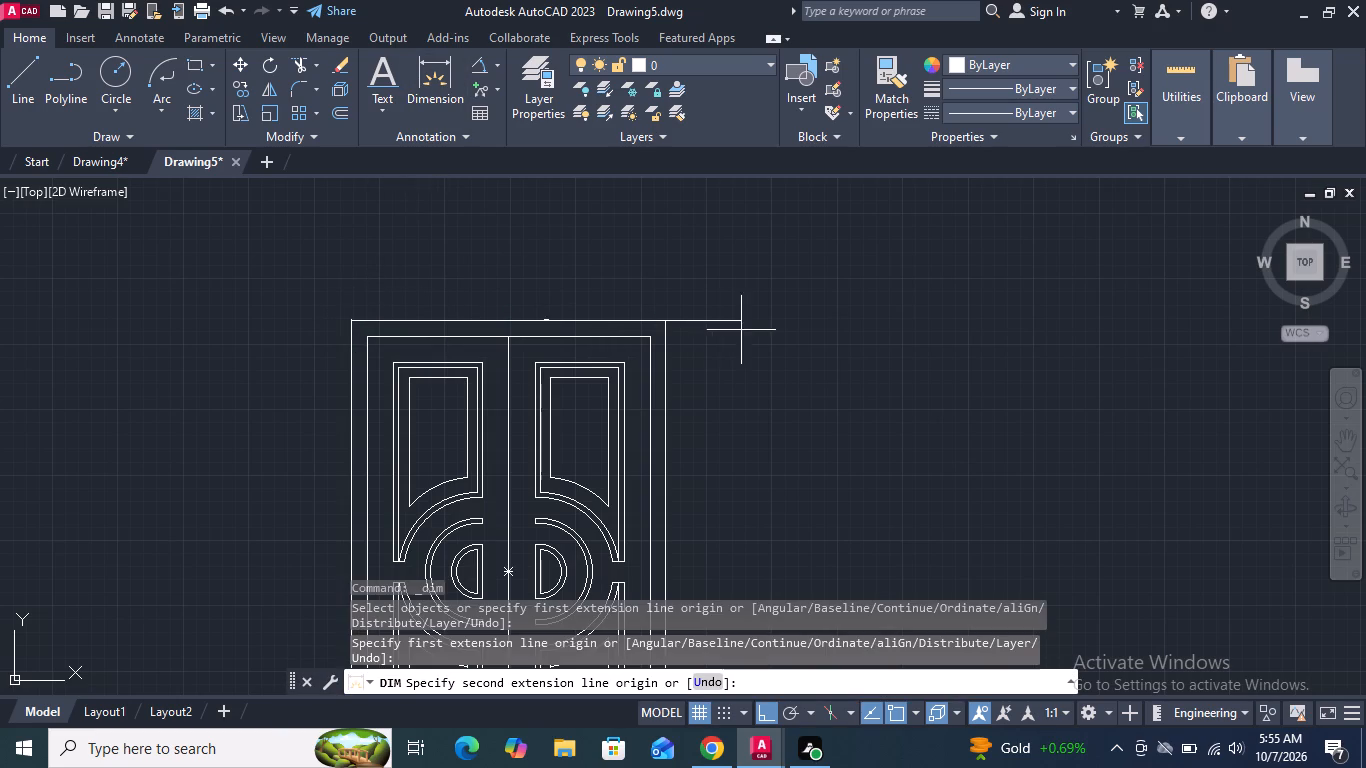
{"action": "left_click", "coordinate": [666, 320]}
{"action": "left_click", "coordinate": [661, 272]}
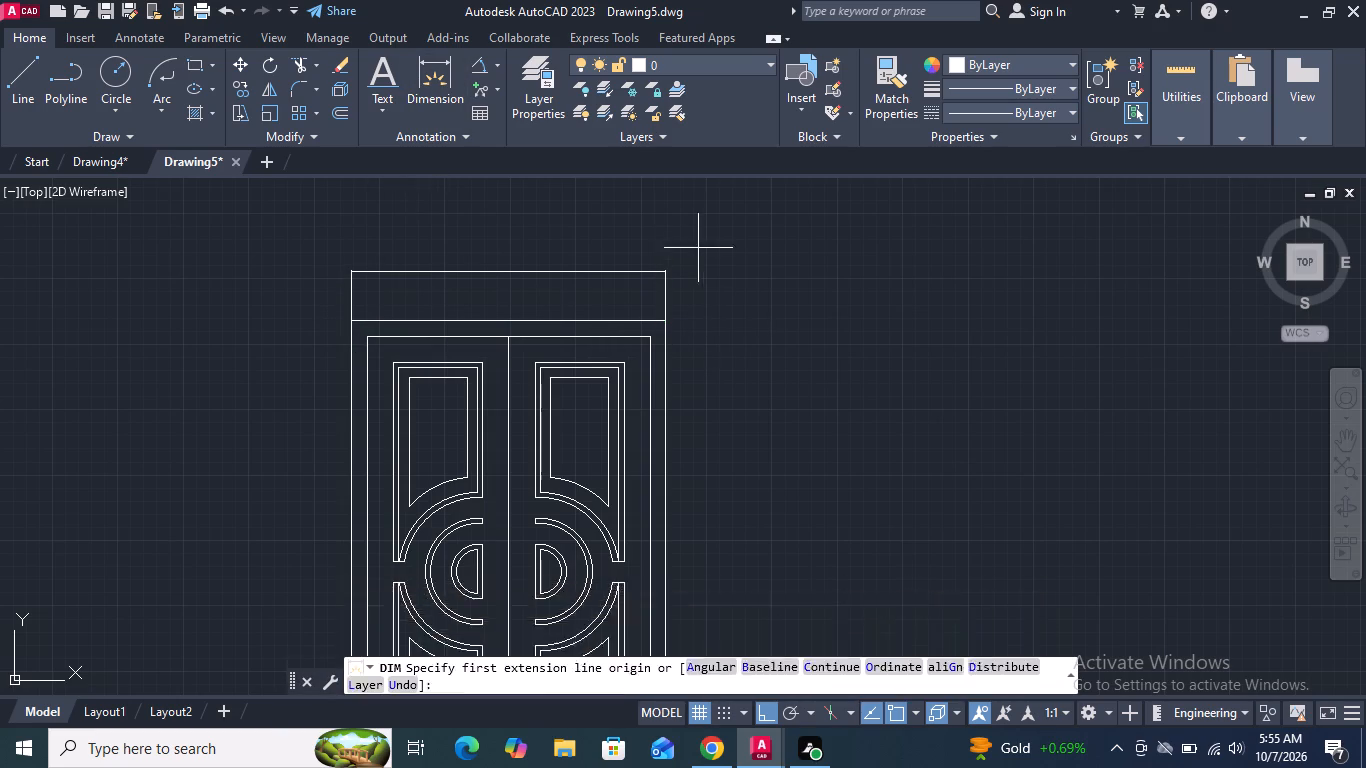
Dimension the vertical gap between the right panel's outer border top and the frame's inner top line.
{"action": "left_click", "coordinate": [445, 74]}
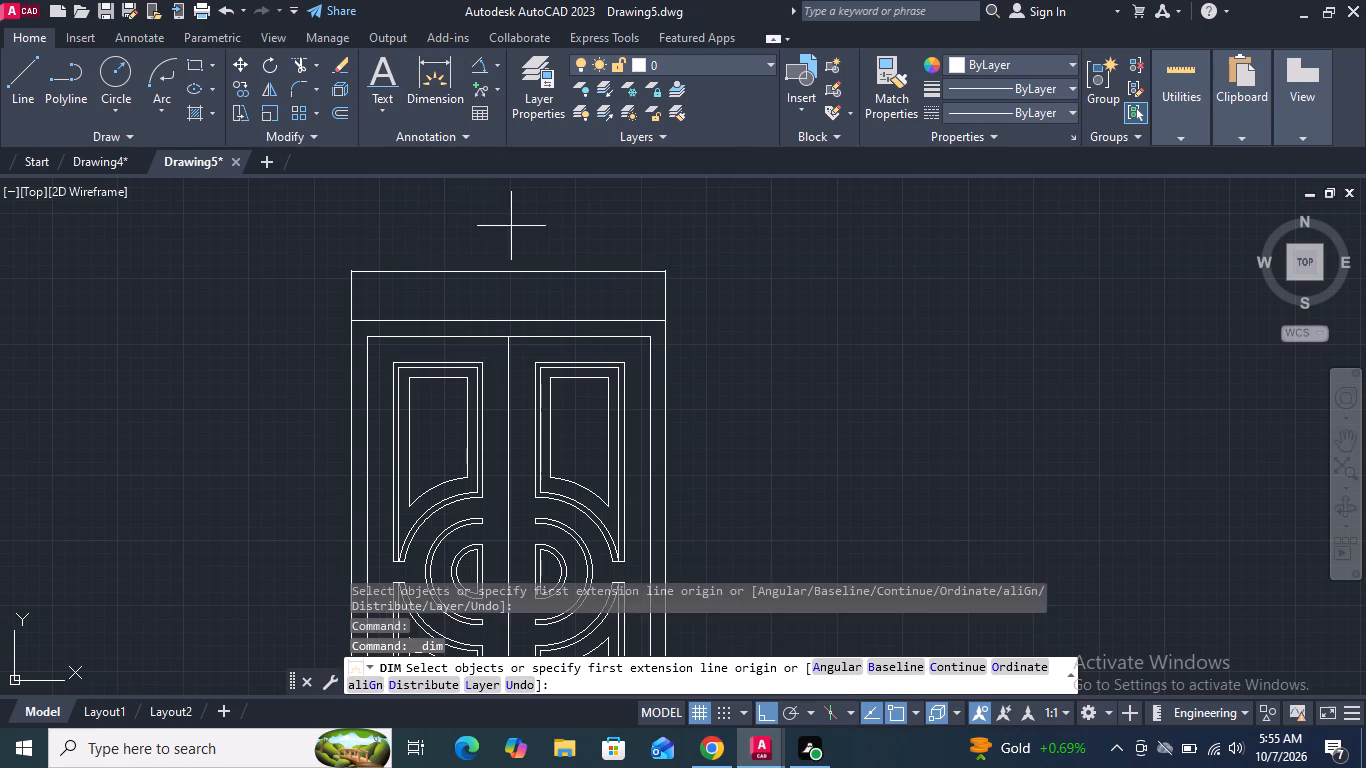
{"action": "scroll", "coordinate": [581, 348], "scroll_direction": "up", "scroll_amount": 2}
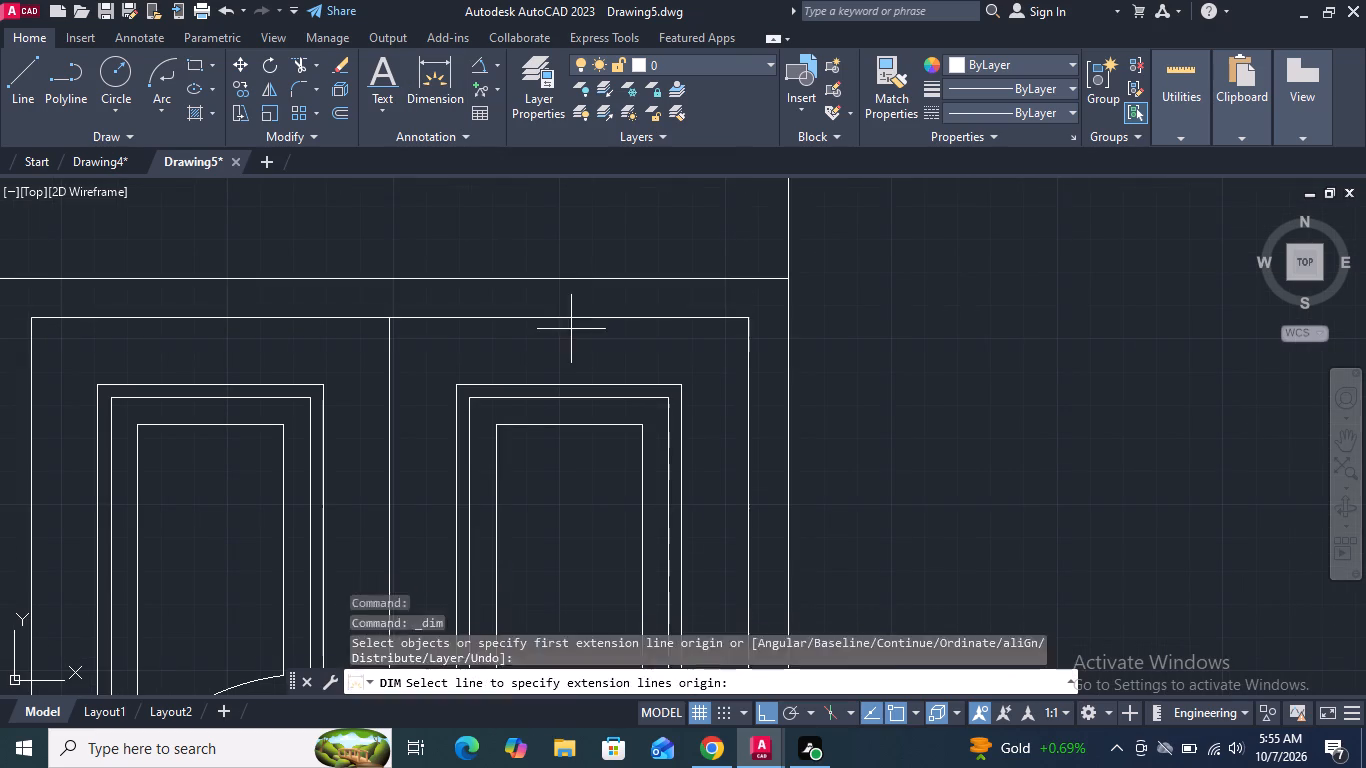
{"action": "left_click", "coordinate": [568, 385]}
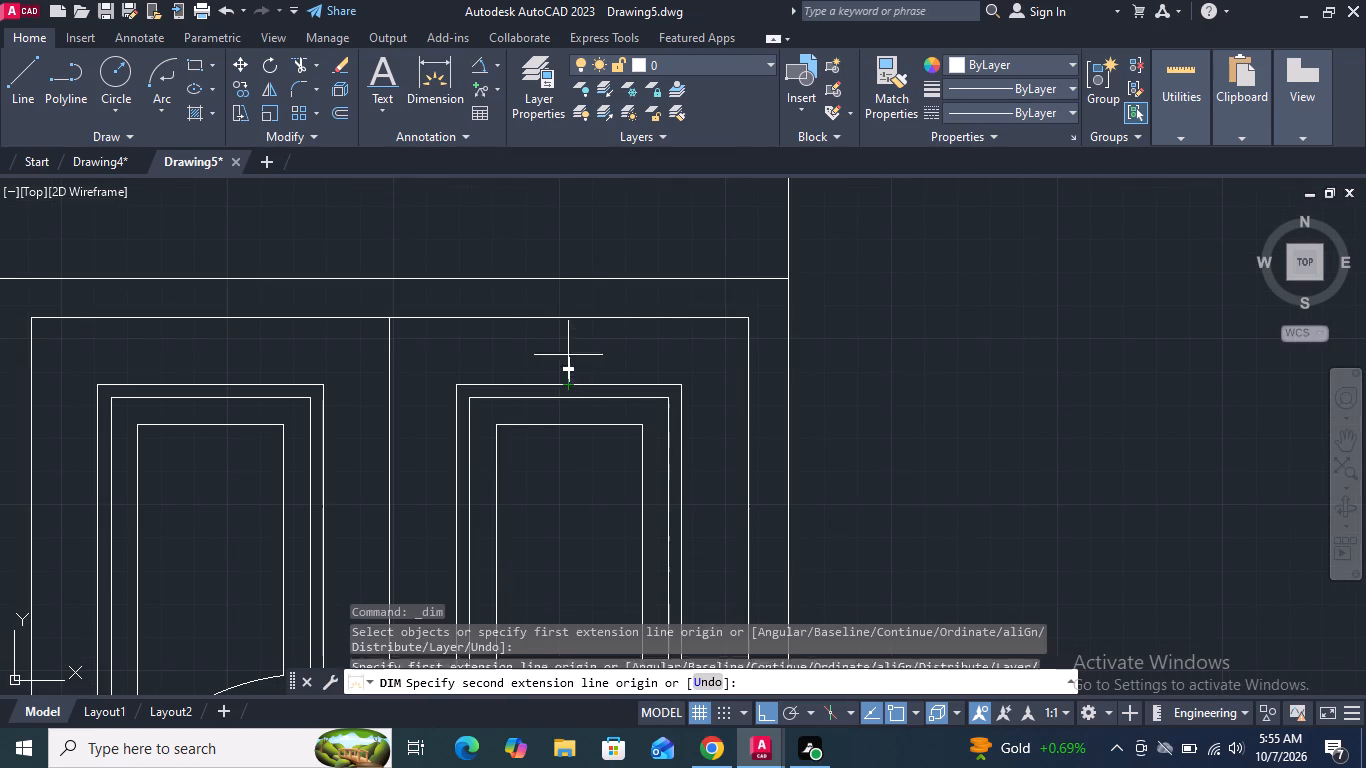
{"action": "left_click", "coordinate": [573, 319]}
{"action": "left_click", "coordinate": [537, 323]}
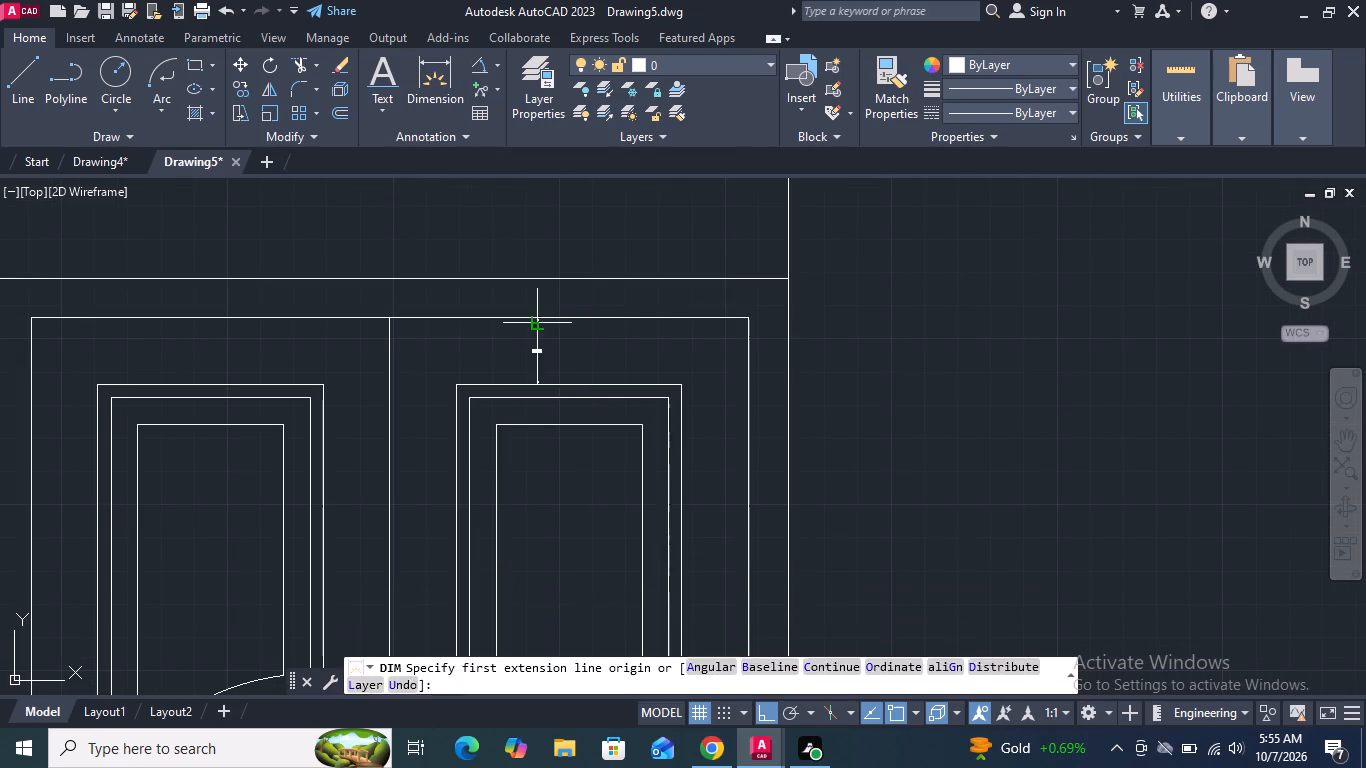
Dimension the horizontal gap between the right panel's outer border and the frame's inner vertical line, beside the upper border.
{"action": "scroll", "coordinate": [577, 330], "scroll_direction": "down", "scroll_amount": 3}
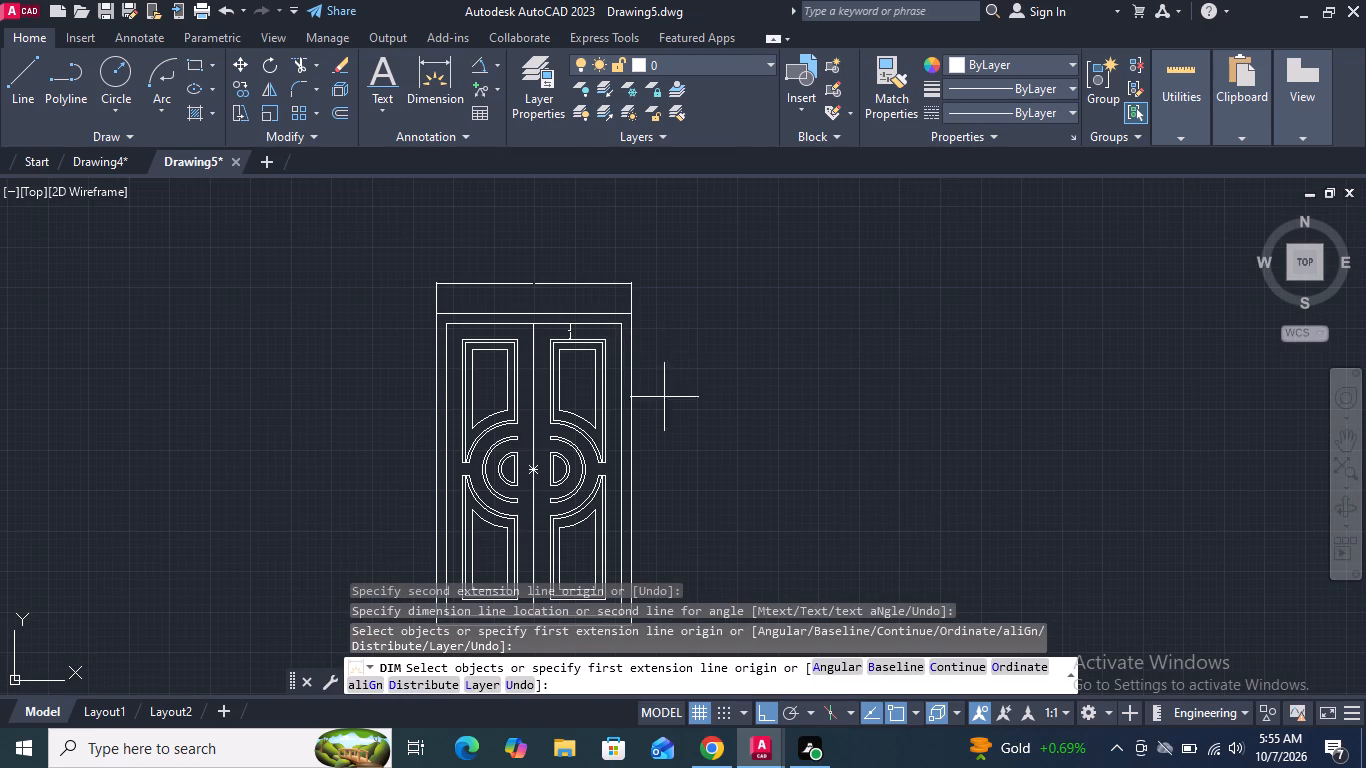
{"action": "scroll", "coordinate": [624, 399], "scroll_direction": "up", "scroll_amount": 2}
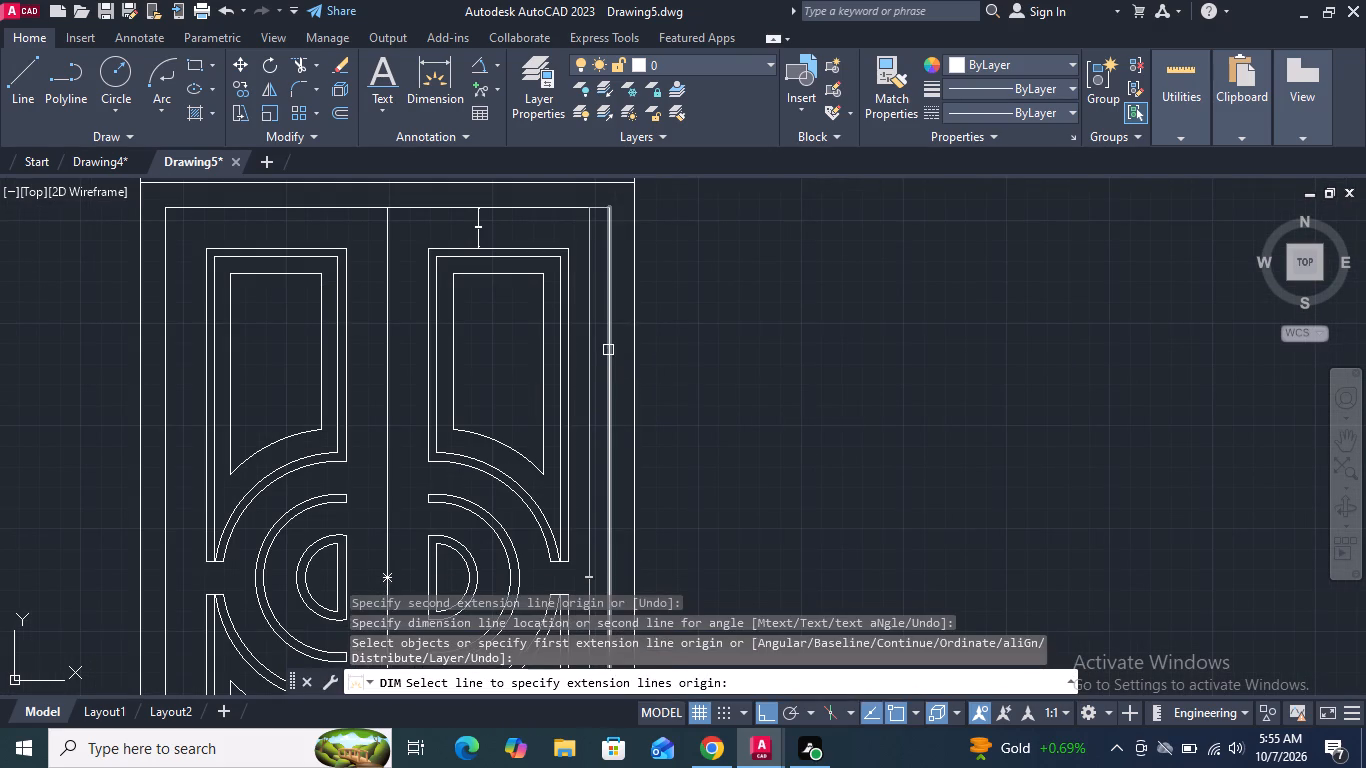
{"action": "scroll", "coordinate": [606, 348], "scroll_direction": "up", "scroll_amount": 2}
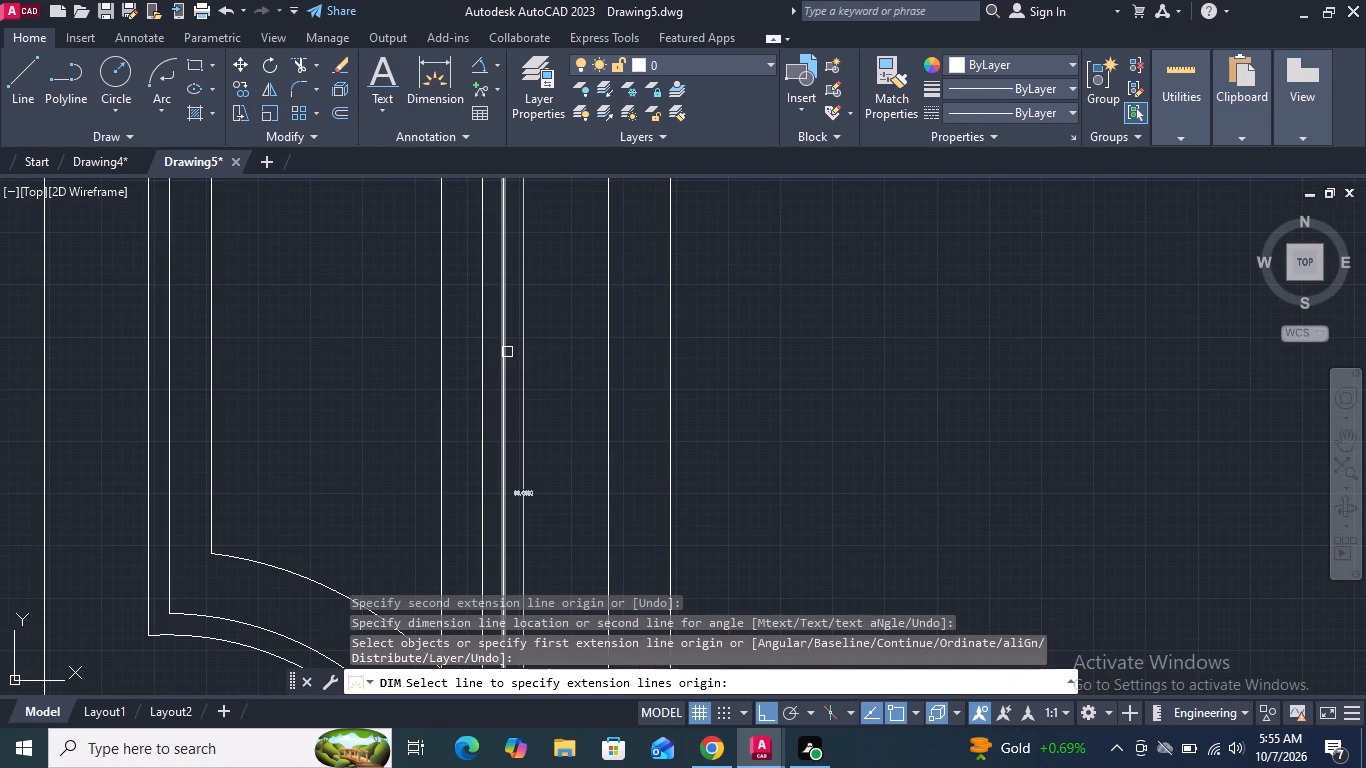
{"action": "scroll", "coordinate": [518, 417], "scroll_direction": "down", "scroll_amount": 1}
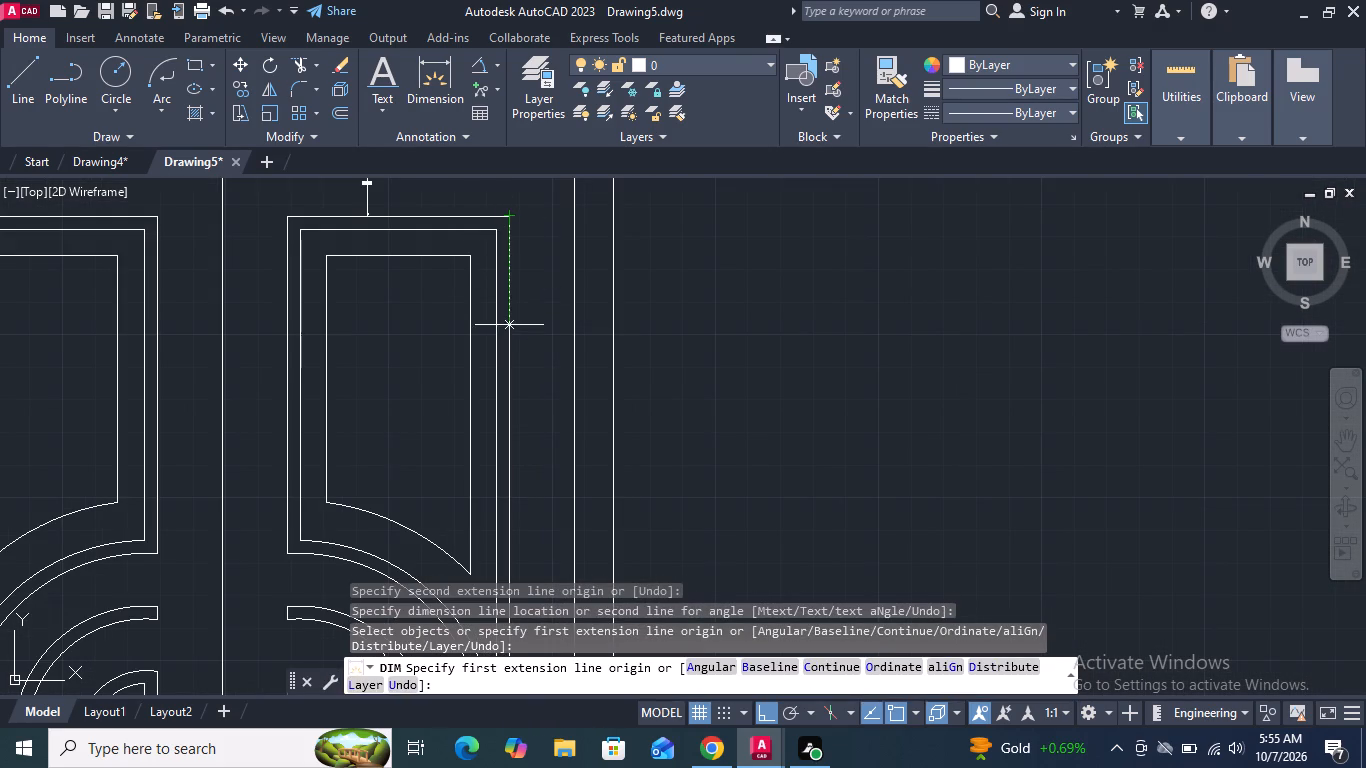
{"action": "left_click", "coordinate": [509, 335]}
{"action": "left_click", "coordinate": [572, 334]}
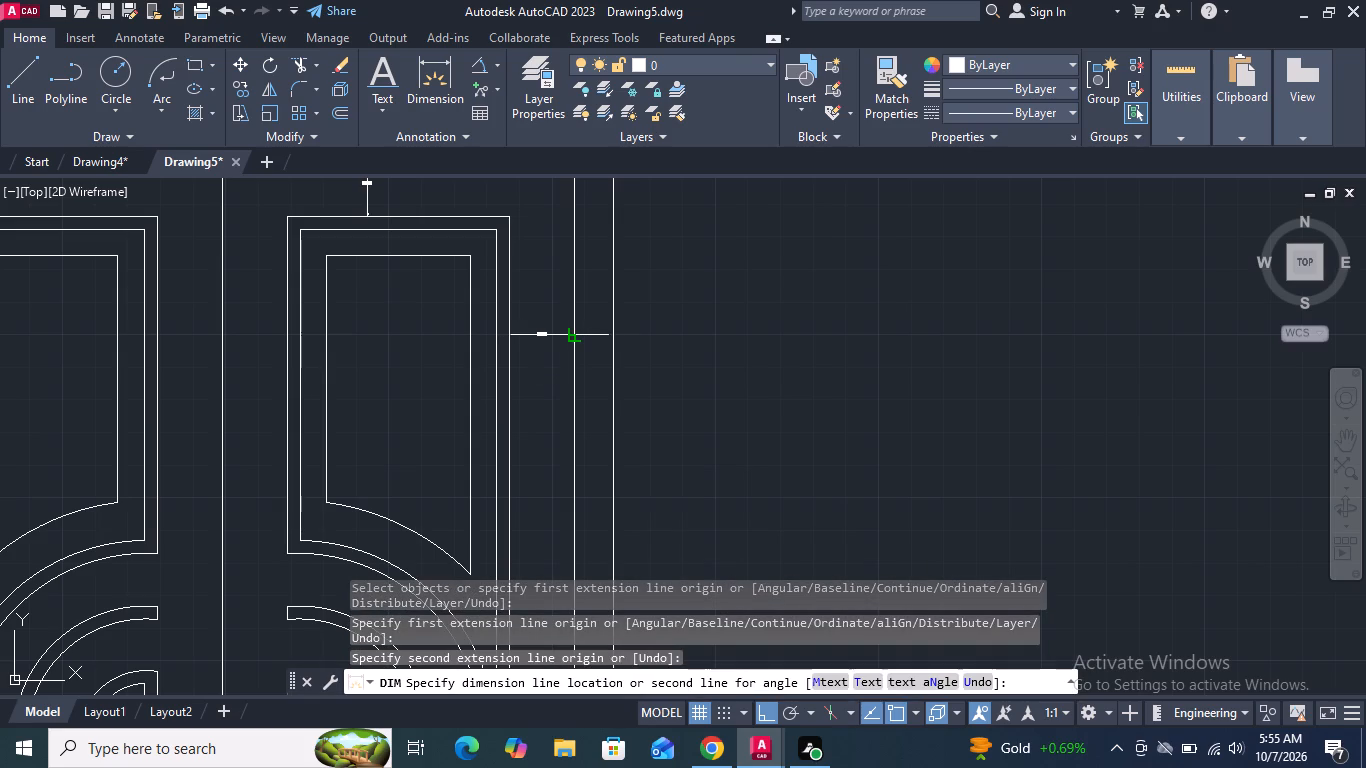
{"action": "left_click", "coordinate": [561, 348]}
Dimension the vertical gap between the right panel's upper and lower outer borders at their outer corners beside the half-ring ornament.
{"action": "scroll", "coordinate": [562, 261], "scroll_direction": "down", "scroll_amount": 1}
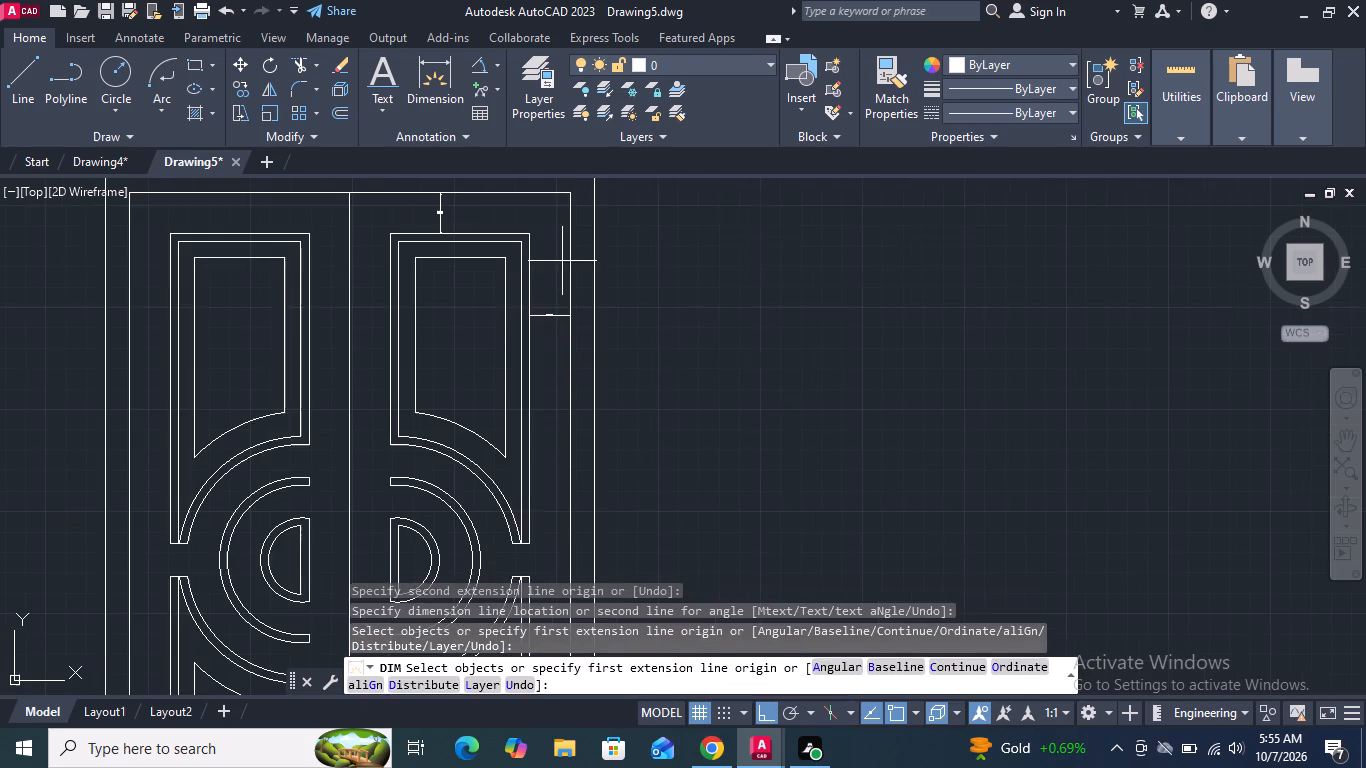
{"action": "scroll", "coordinate": [547, 390], "scroll_direction": "up", "scroll_amount": 1}
{"action": "scroll", "coordinate": [551, 445], "scroll_direction": "down", "scroll_amount": 2}
{"action": "scroll", "coordinate": [555, 500], "scroll_direction": "up", "scroll_amount": 2}
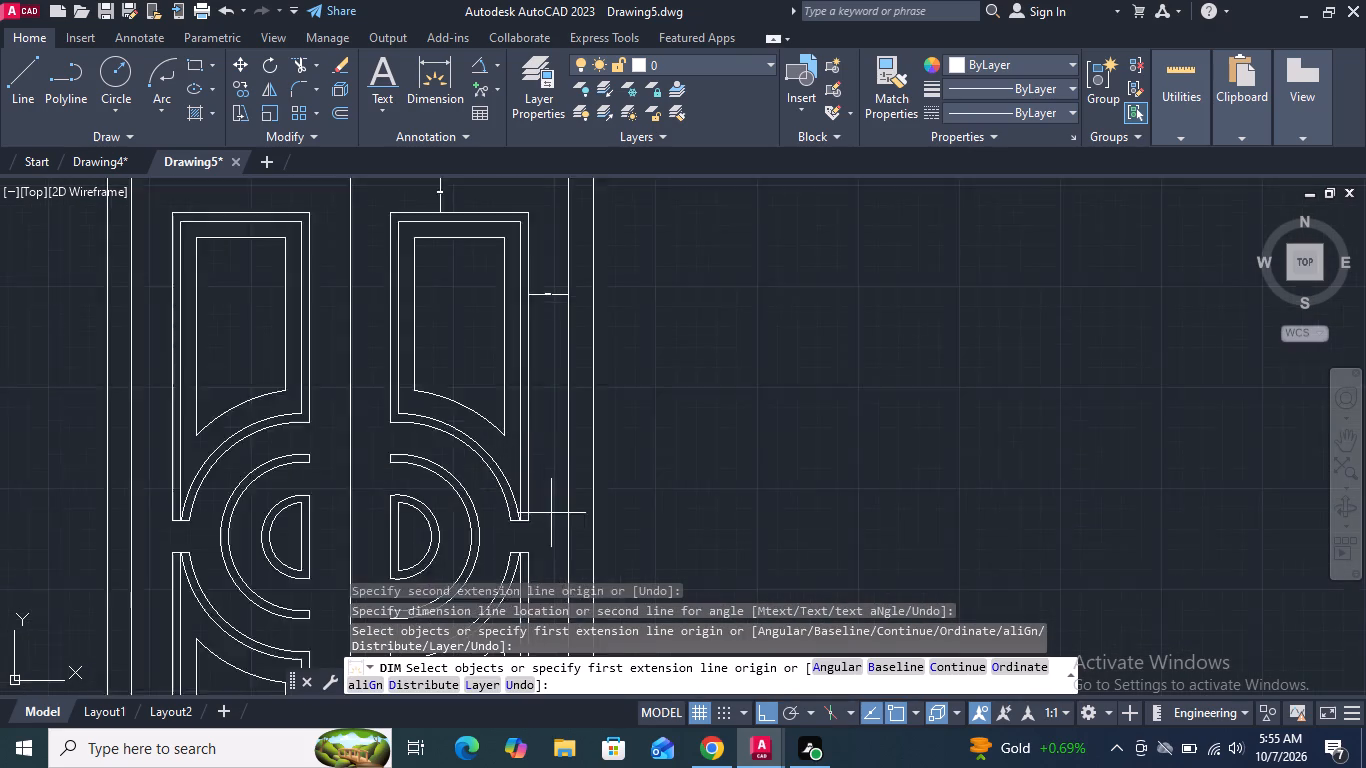
{"action": "scroll", "coordinate": [548, 532], "scroll_direction": "up", "scroll_amount": 1}
{"action": "middle_click_drag", "start_coordinate": [542, 515], "coordinate": [575, 334]}
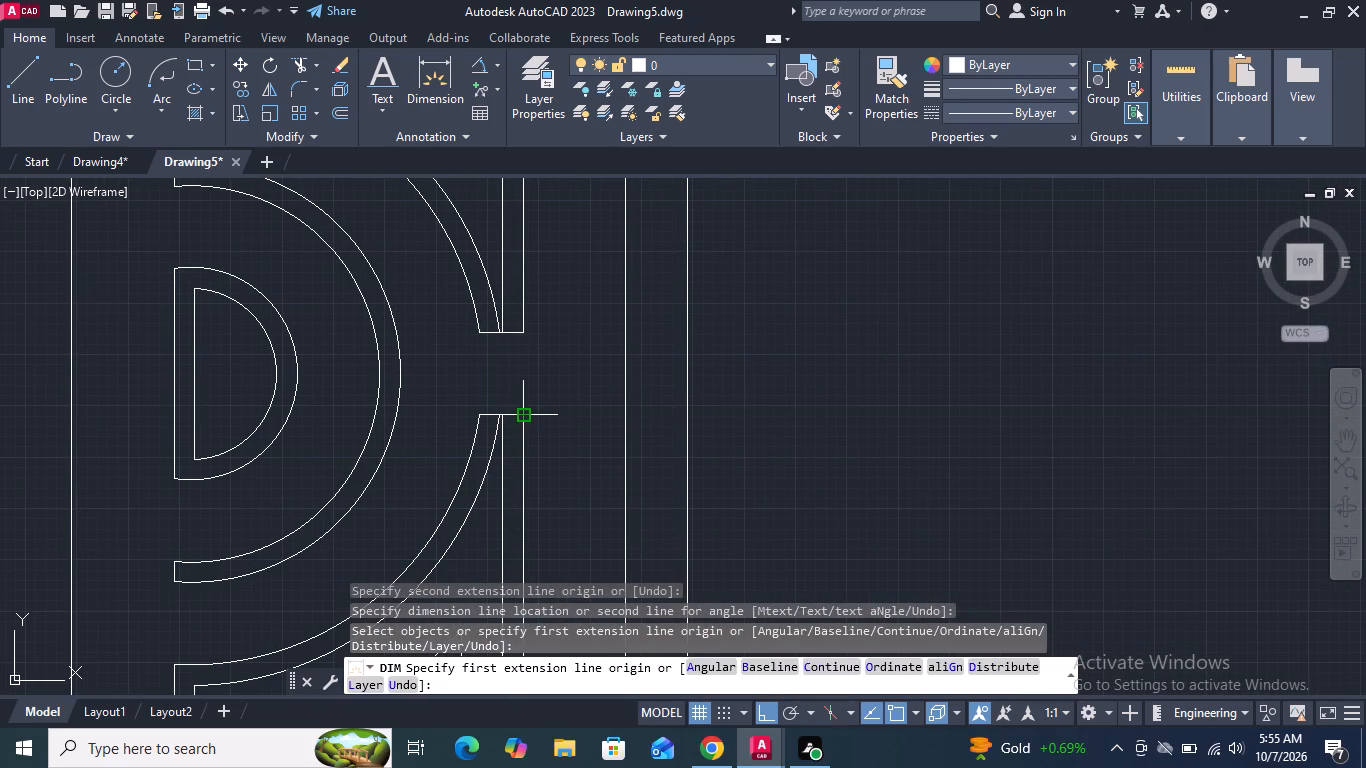
{"action": "left_click", "coordinate": [525, 416]}
{"action": "left_click", "coordinate": [524, 328]}
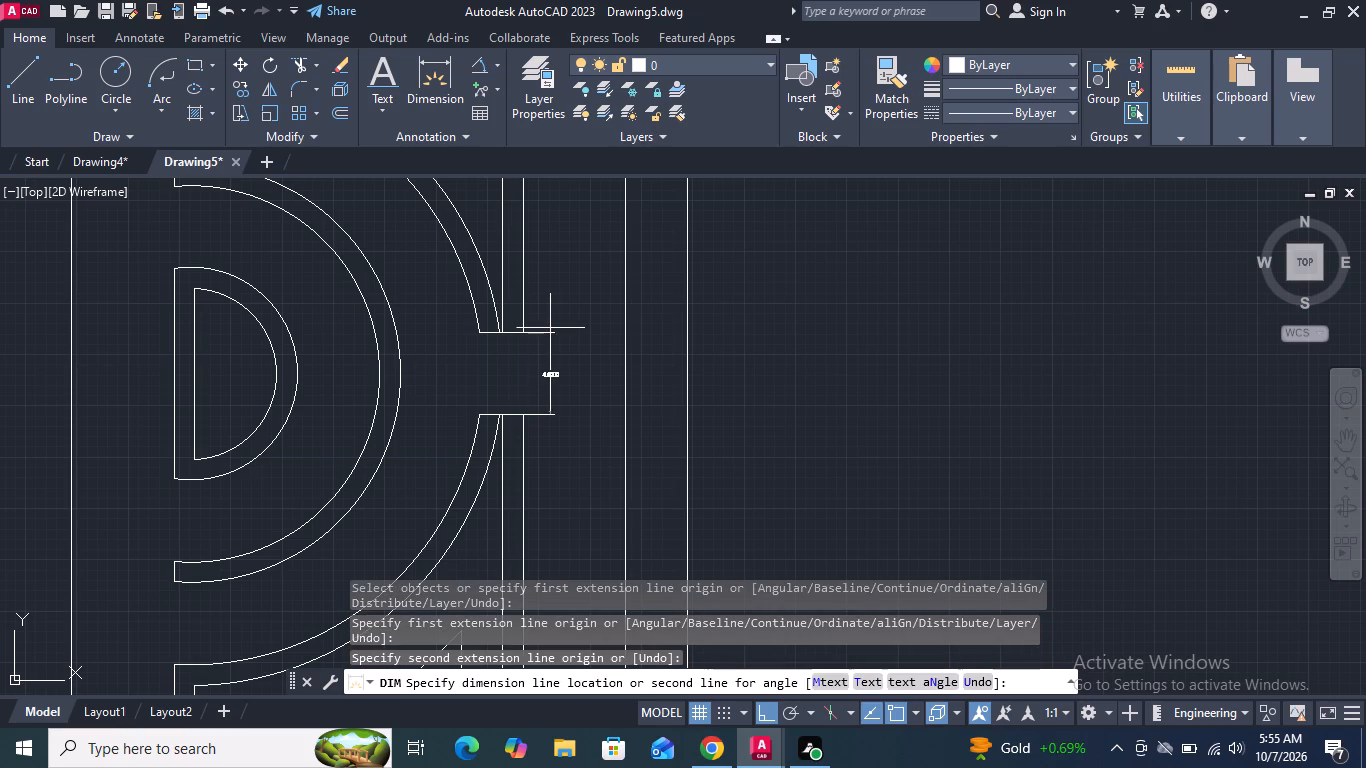
{"action": "left_click", "coordinate": [551, 327]}
Dimension the overall height of the door frame along its outer right edge, placing the dimension outside the door.
{"action": "scroll", "coordinate": [543, 398], "scroll_direction": "up", "scroll_amount": 3}
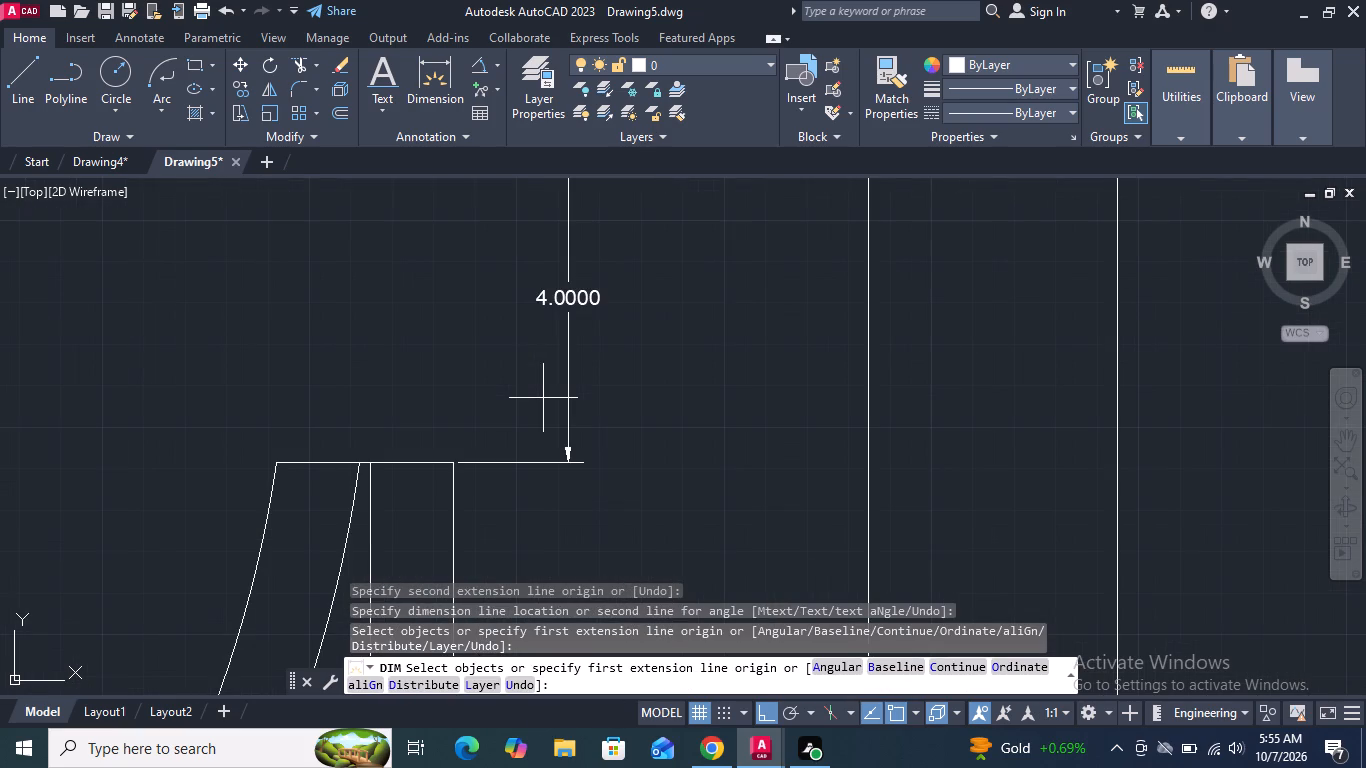
{"action": "scroll", "coordinate": [543, 398], "scroll_direction": "down", "scroll_amount": 4}
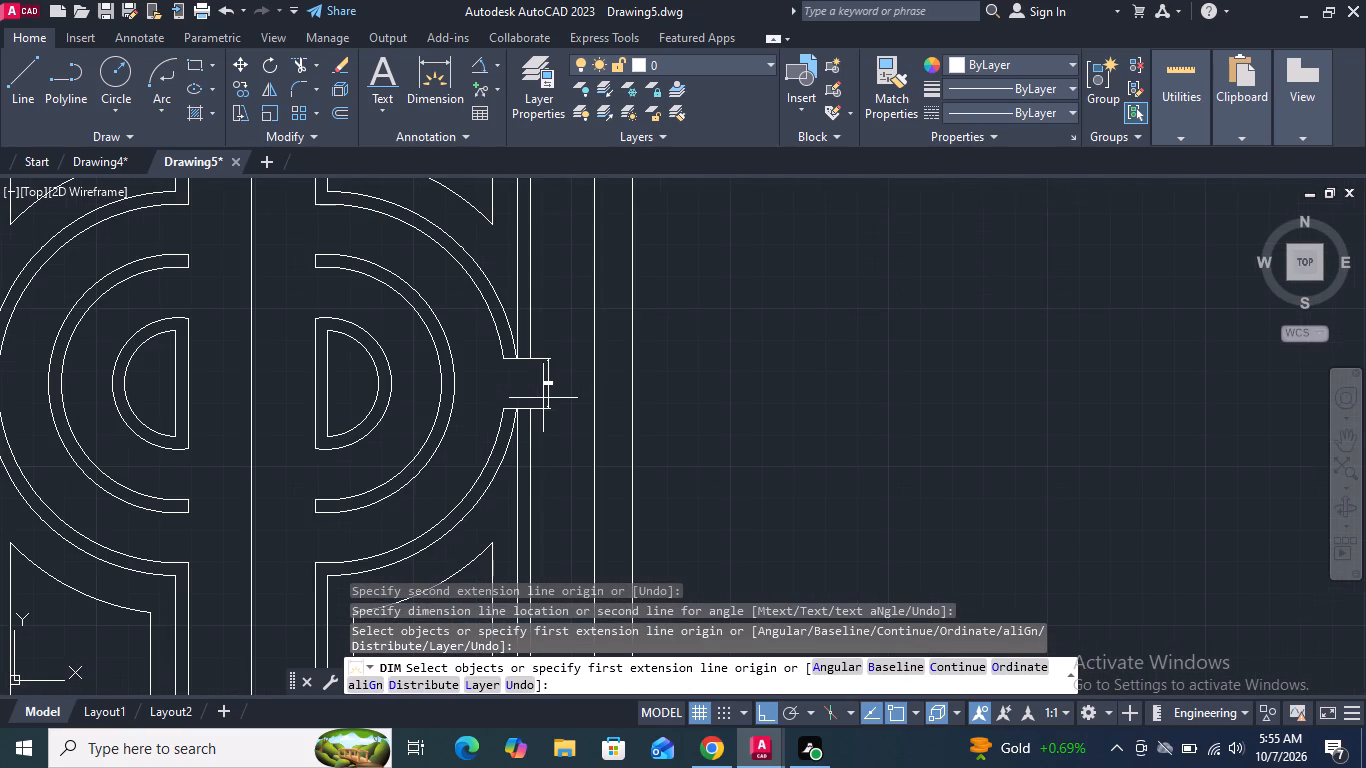
{"action": "scroll", "coordinate": [543, 398], "scroll_direction": "down", "scroll_amount": 1}
{"action": "scroll", "coordinate": [705, 420], "scroll_direction": "down", "scroll_amount": 2}
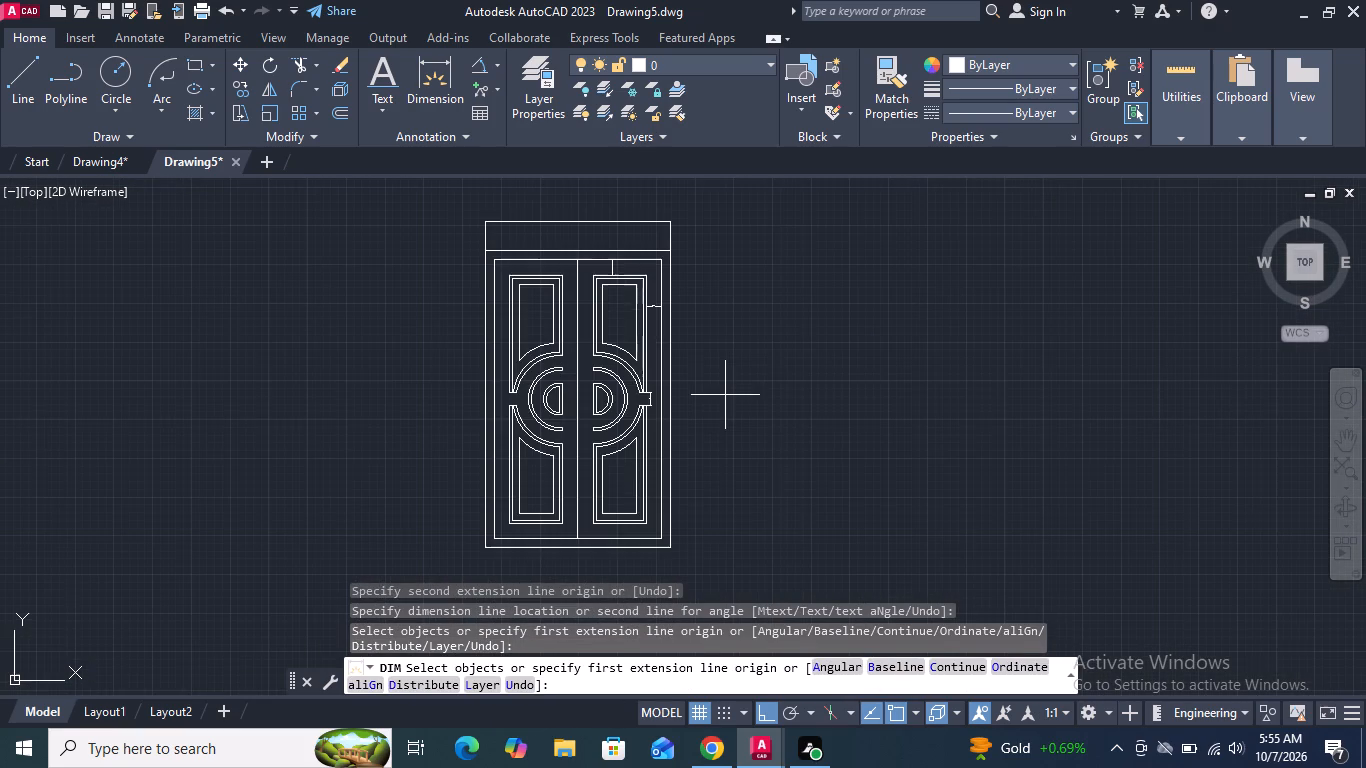
{"action": "left_click", "coordinate": [672, 249]}
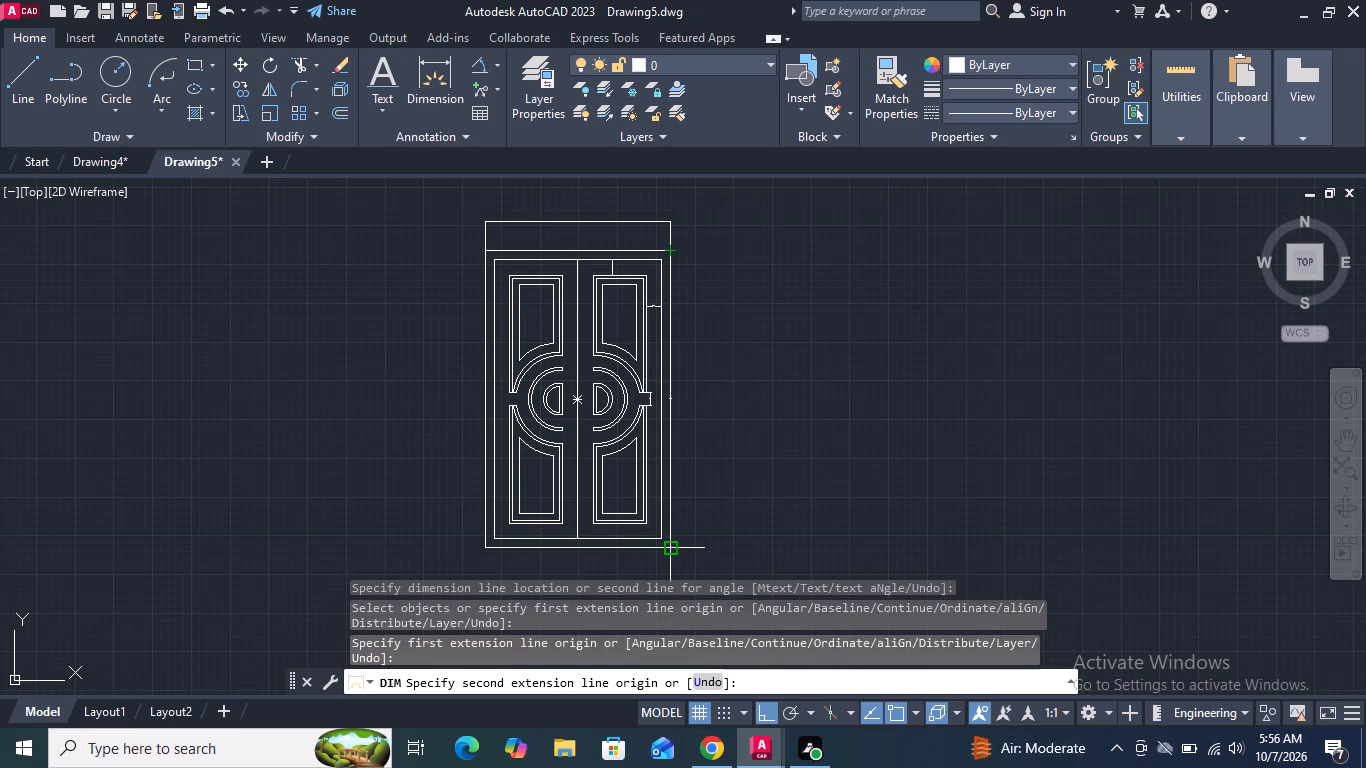
{"action": "left_click", "coordinate": [671, 547]}
{"action": "left_click", "coordinate": [711, 545]}
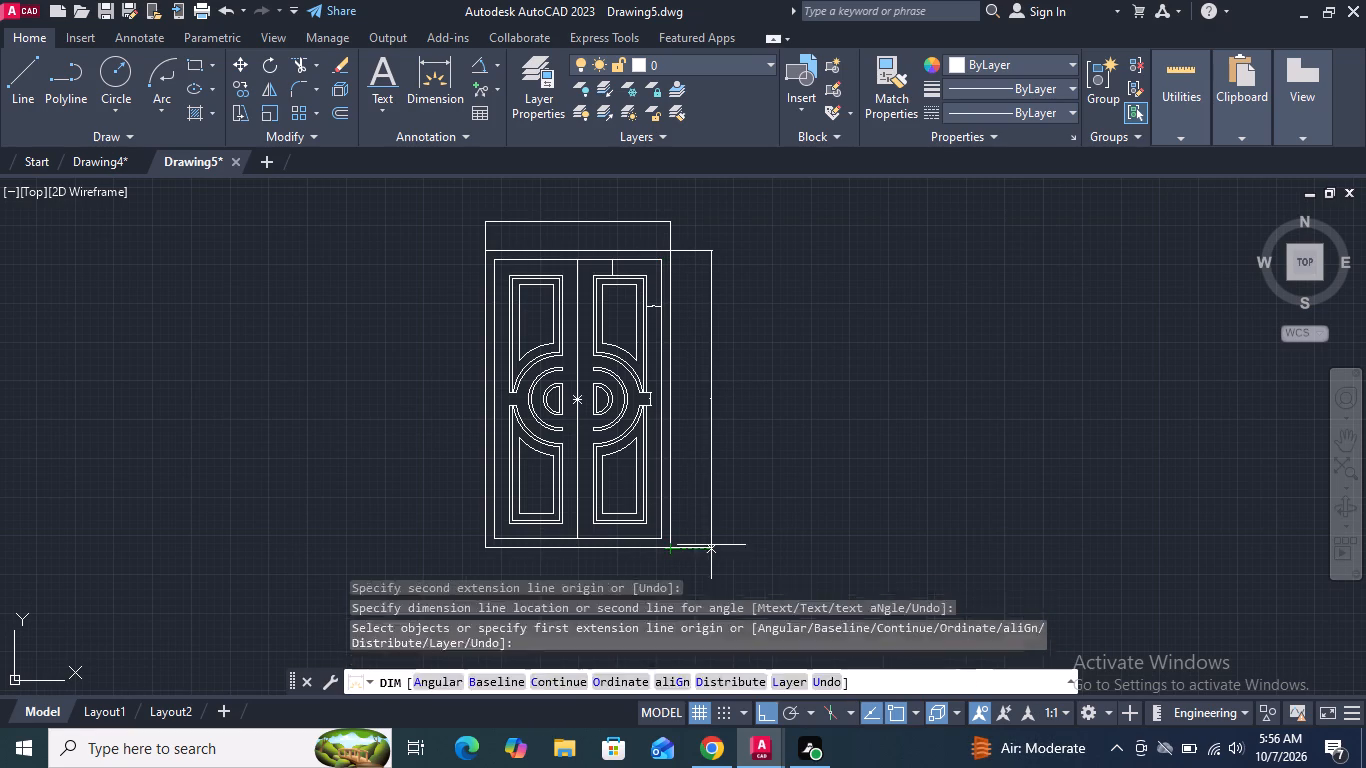
Dimension the vertical gap between the left ornament's outer half ring and inner half ring, placing it near the centre line.
{"action": "scroll", "coordinate": [801, 426], "scroll_direction": "down", "scroll_amount": 1}
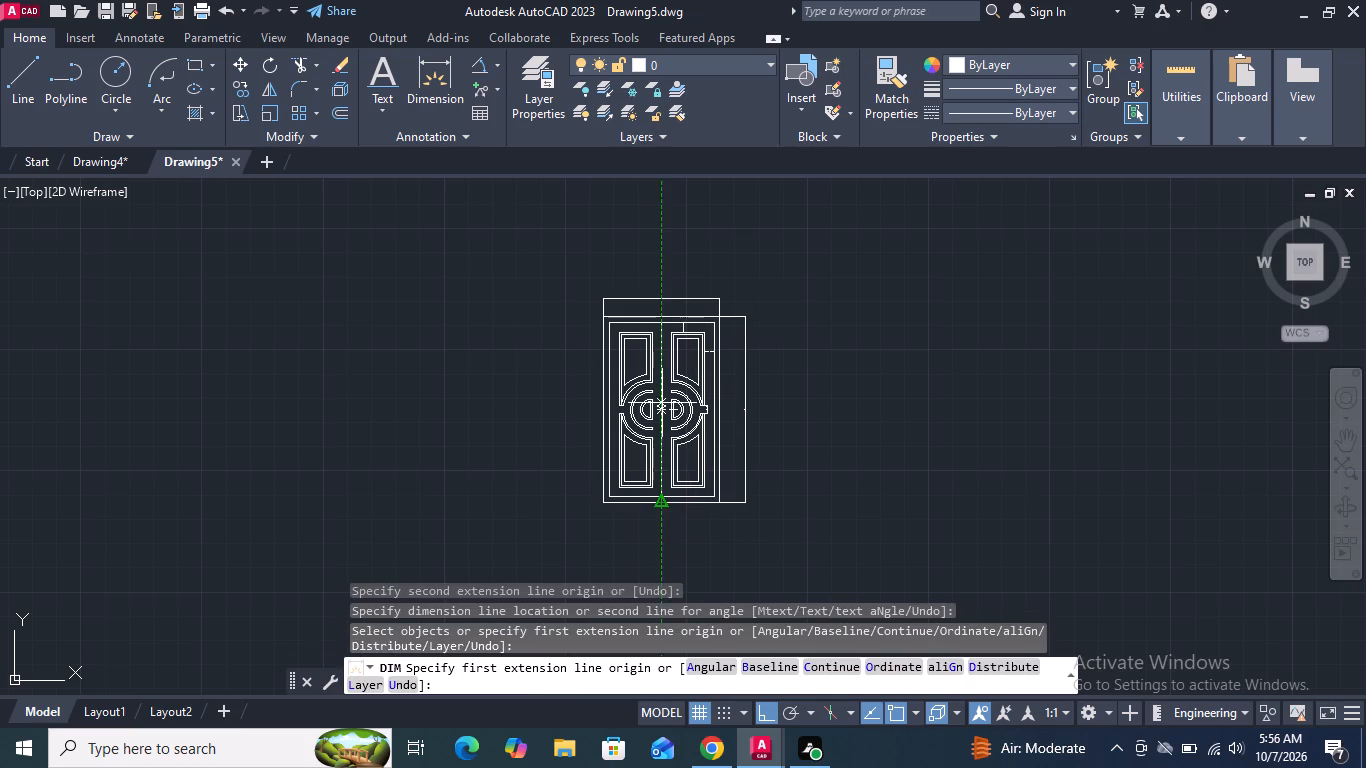
{"action": "scroll", "coordinate": [648, 403], "scroll_direction": "up", "scroll_amount": 5}
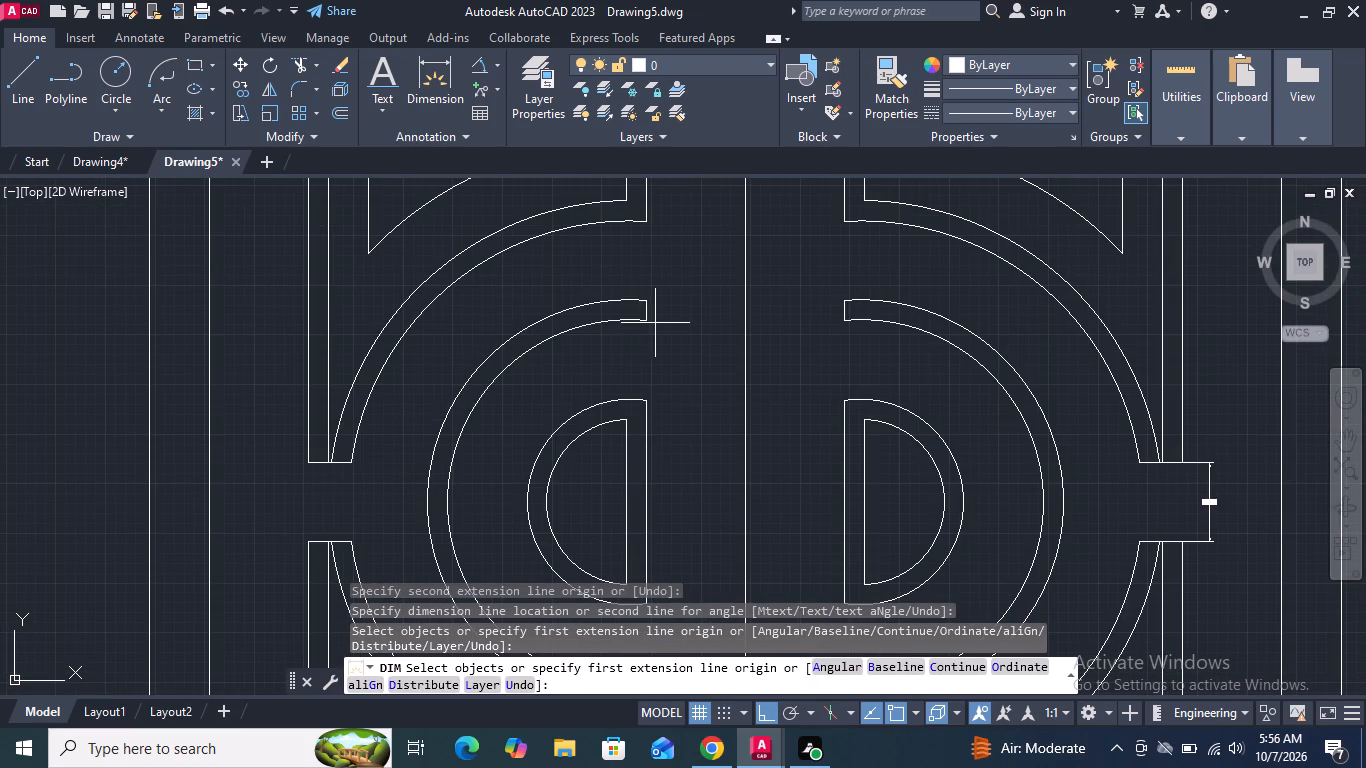
{"action": "left_click", "coordinate": [646, 319]}
{"action": "left_click", "coordinate": [645, 407]}
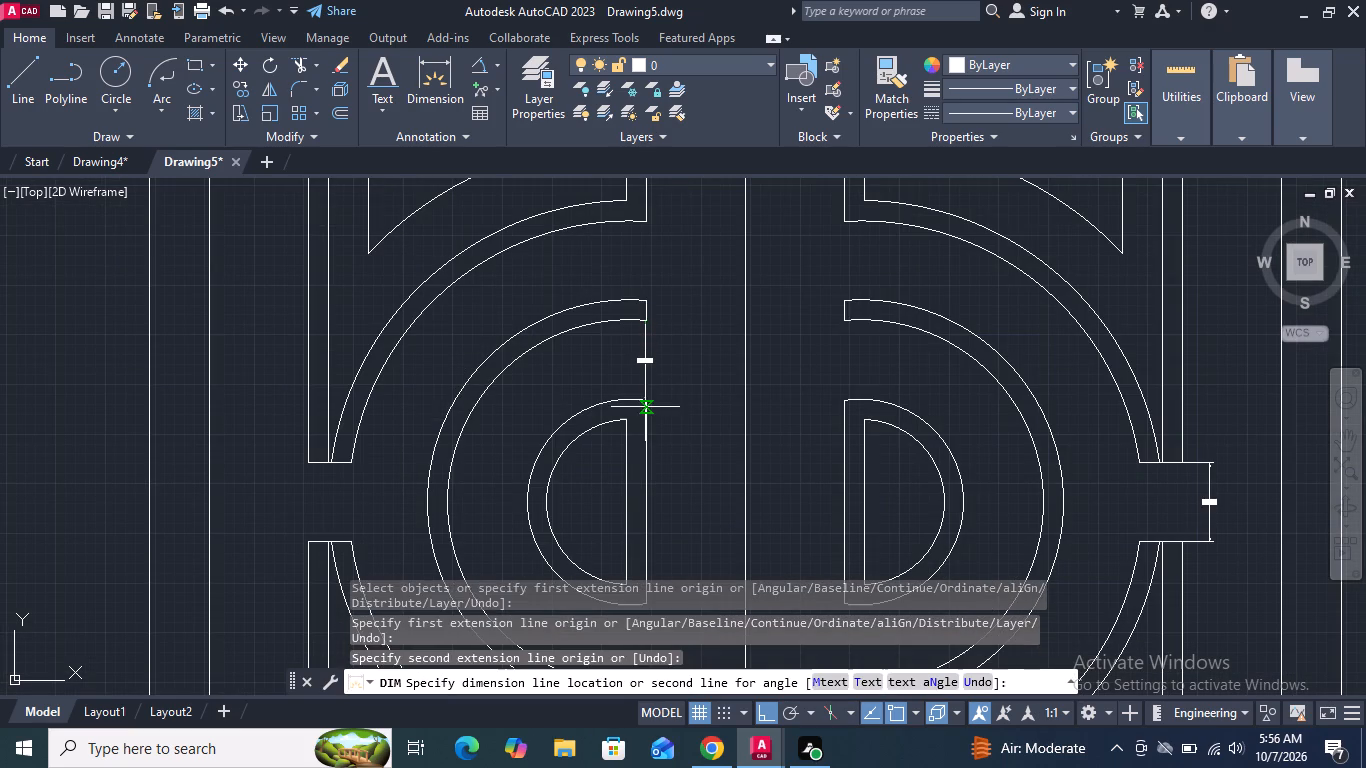
{"action": "left_click", "coordinate": [678, 399]}
{"action": "scroll", "coordinate": [699, 348], "scroll_direction": "up", "scroll_amount": 3}
{"action": "scroll", "coordinate": [699, 348], "scroll_direction": "down", "scroll_amount": 2}
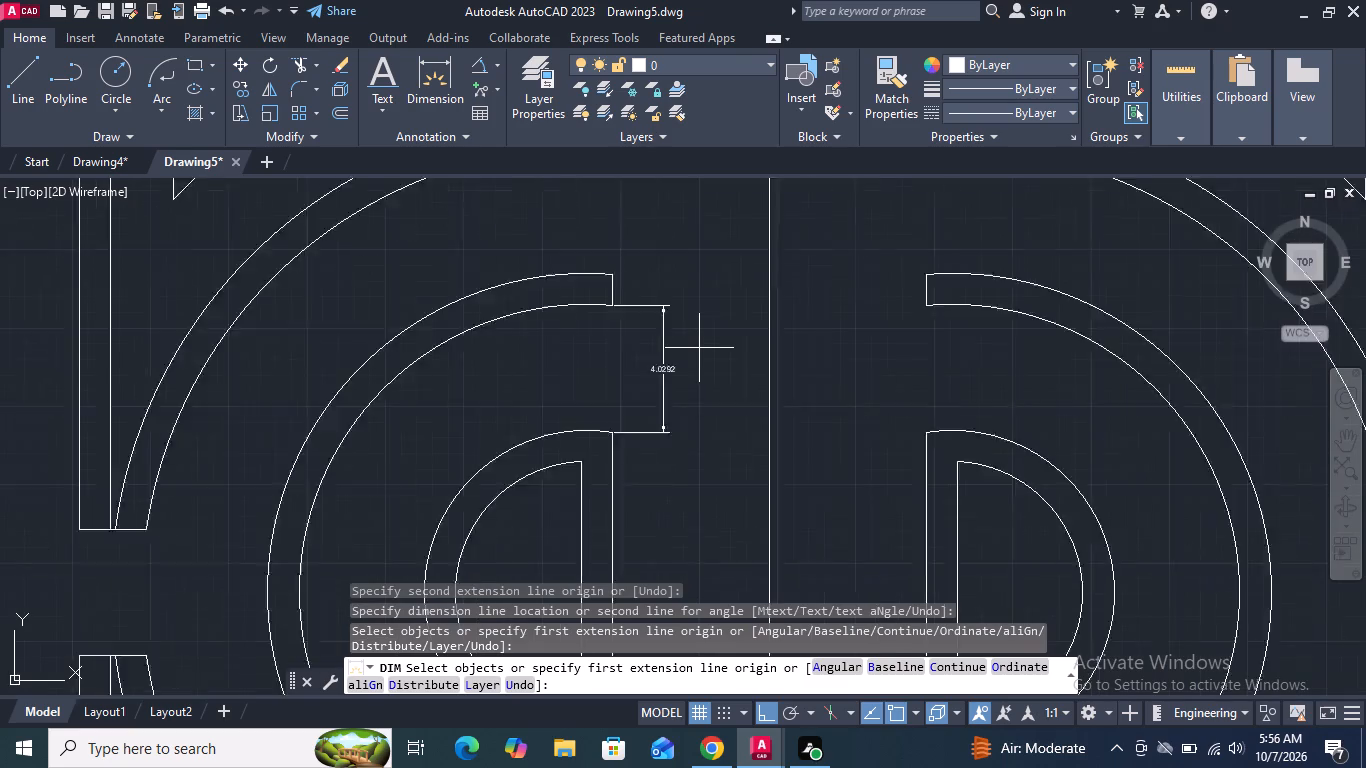
{"action": "scroll", "coordinate": [699, 348], "scroll_direction": "down", "scroll_amount": 4}
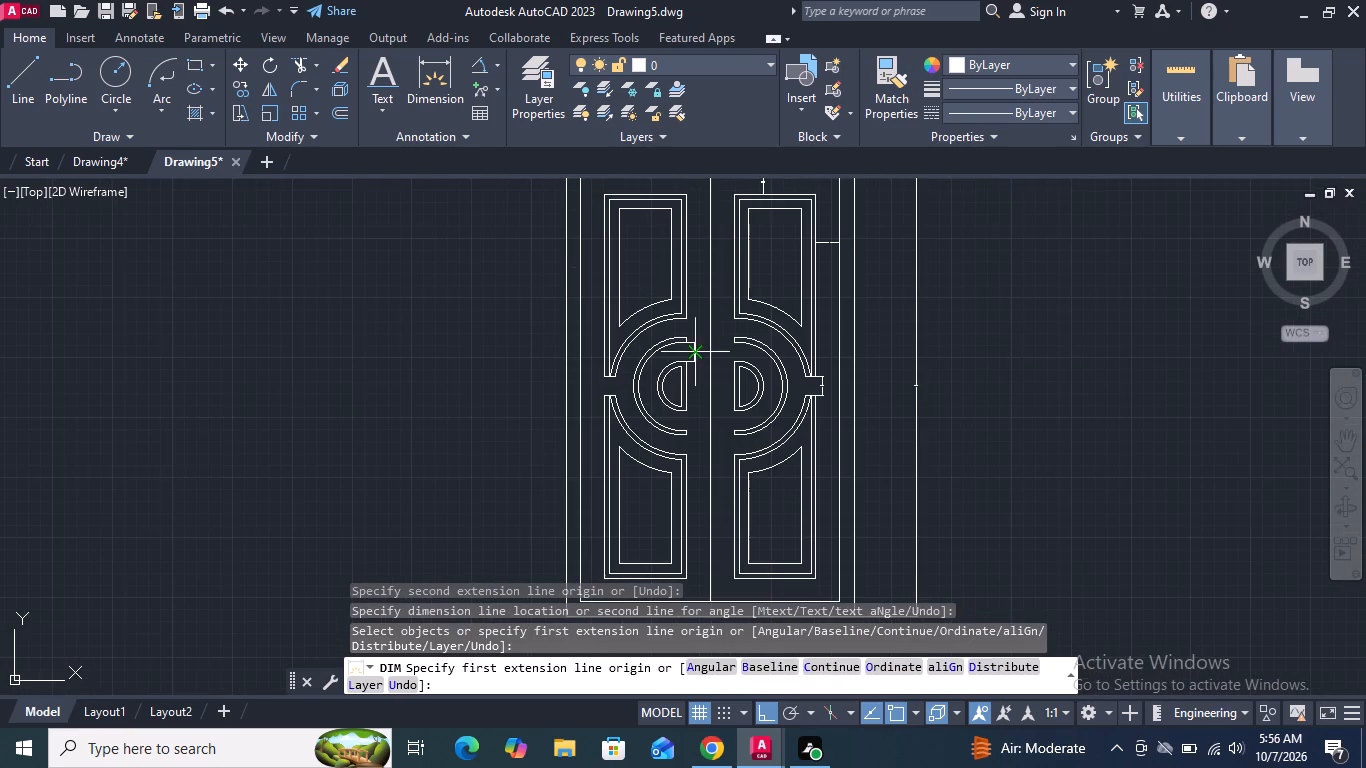
{"action": "scroll", "coordinate": [701, 358], "scroll_direction": "down", "scroll_amount": 1}
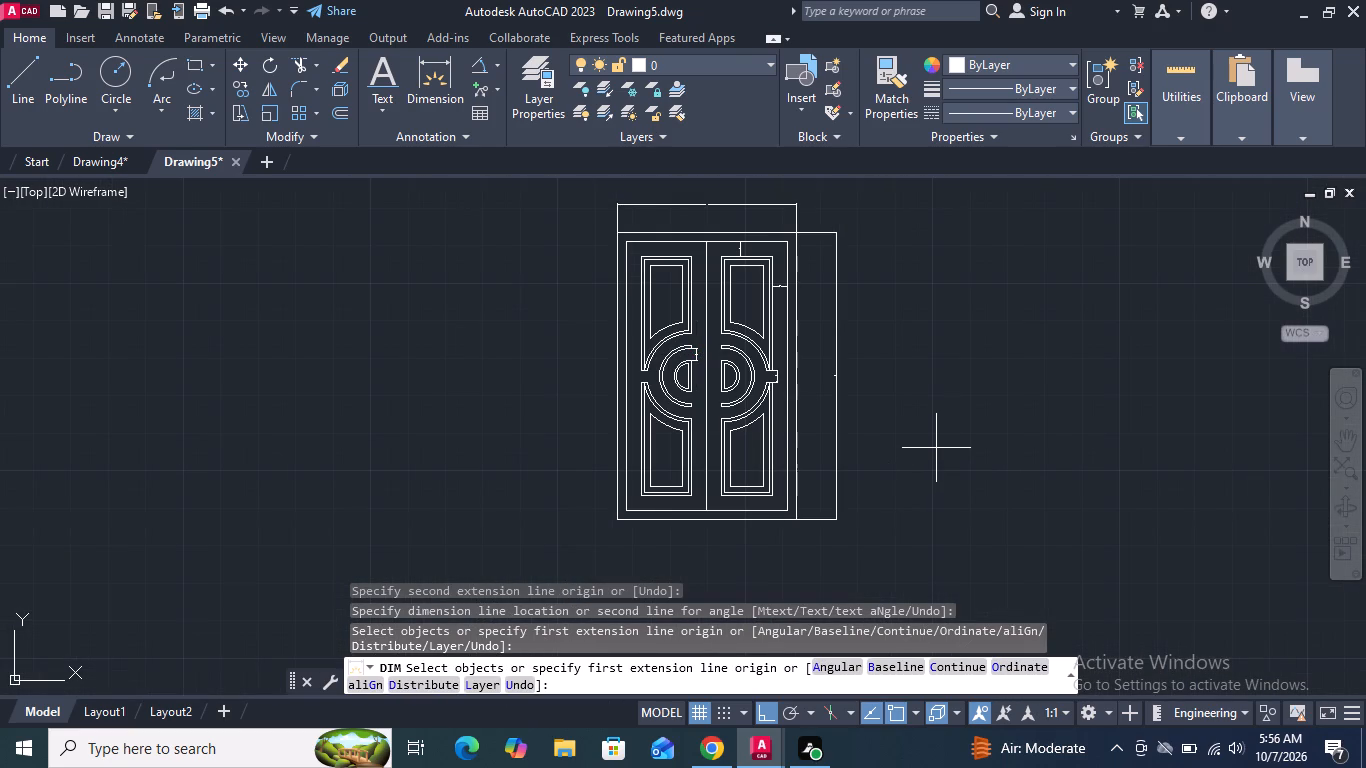
{"action": "key", "text": "Return"}
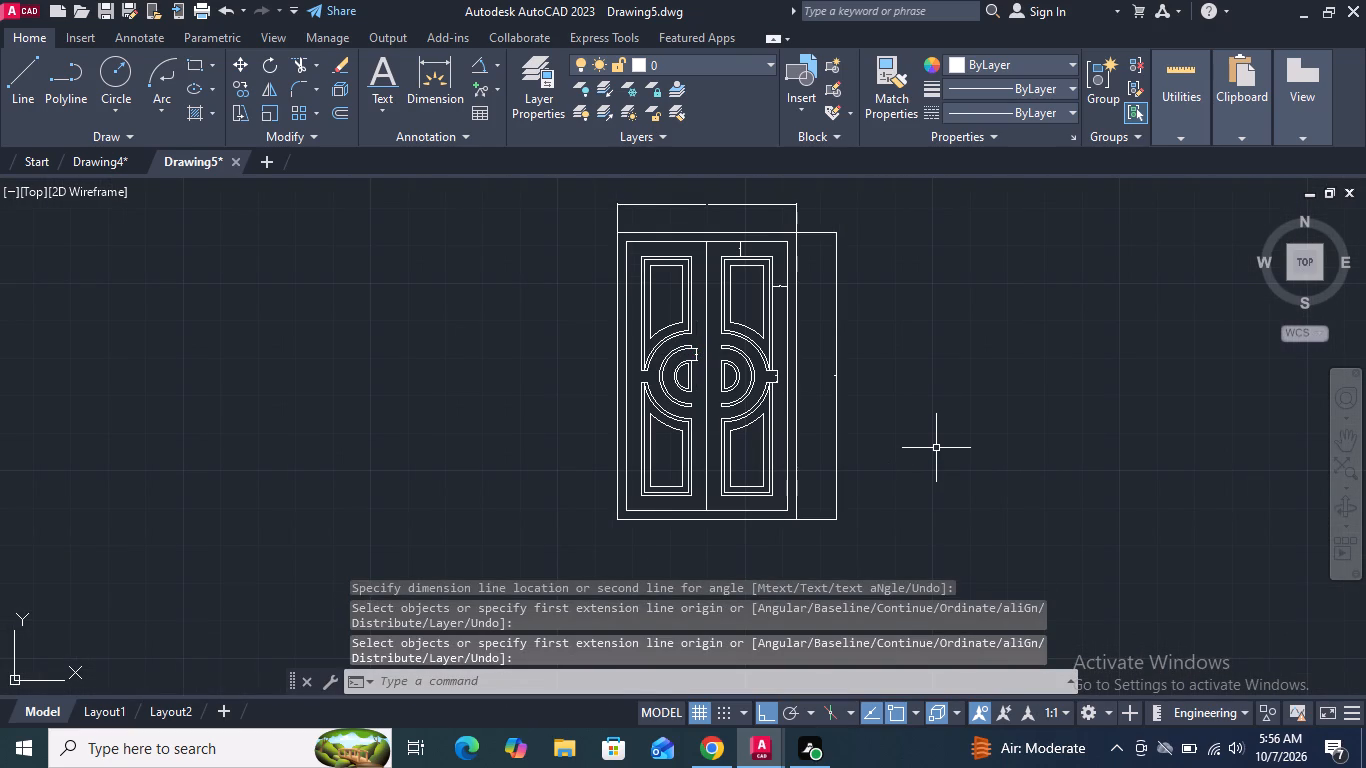
Modify the Standard dimension style to use a text height of 1.4330".
{"action": "type", "text": "DIMS"}
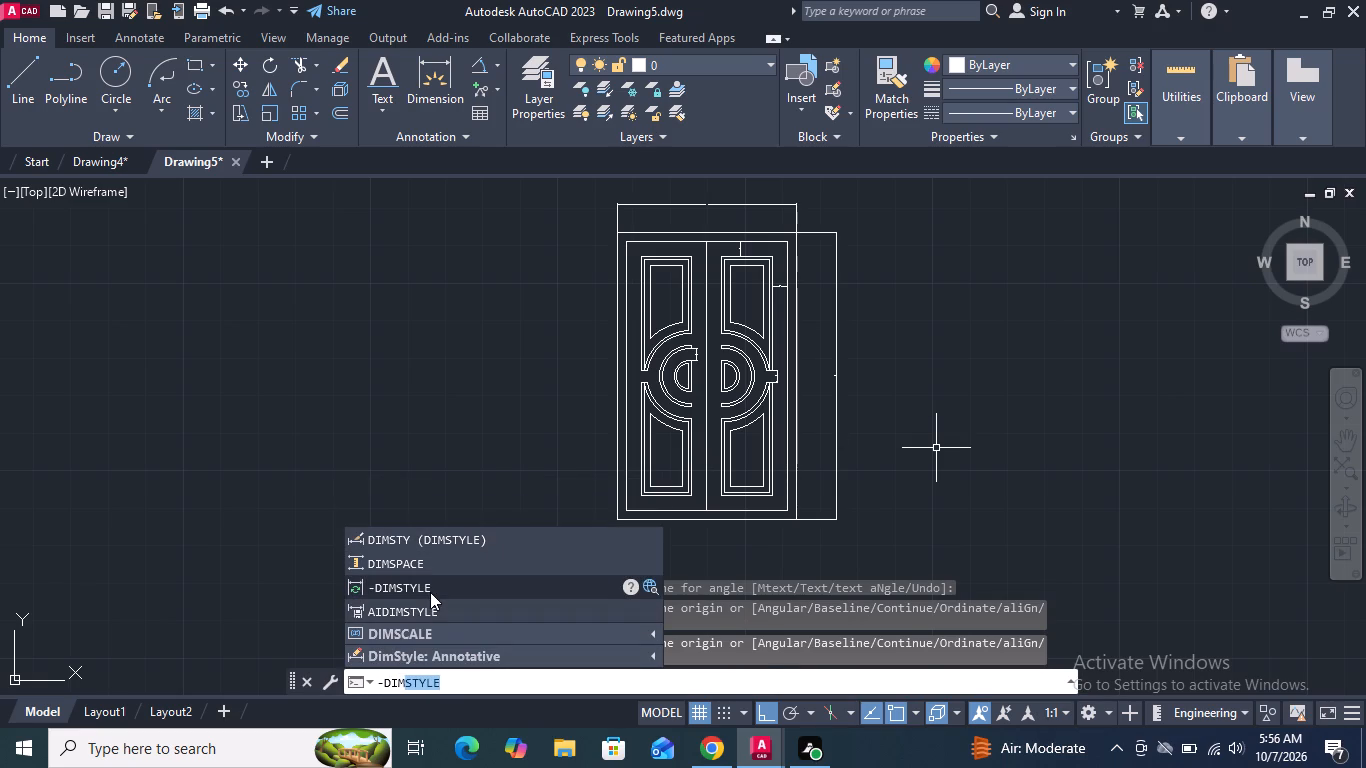
{"action": "left_click", "coordinate": [428, 540]}
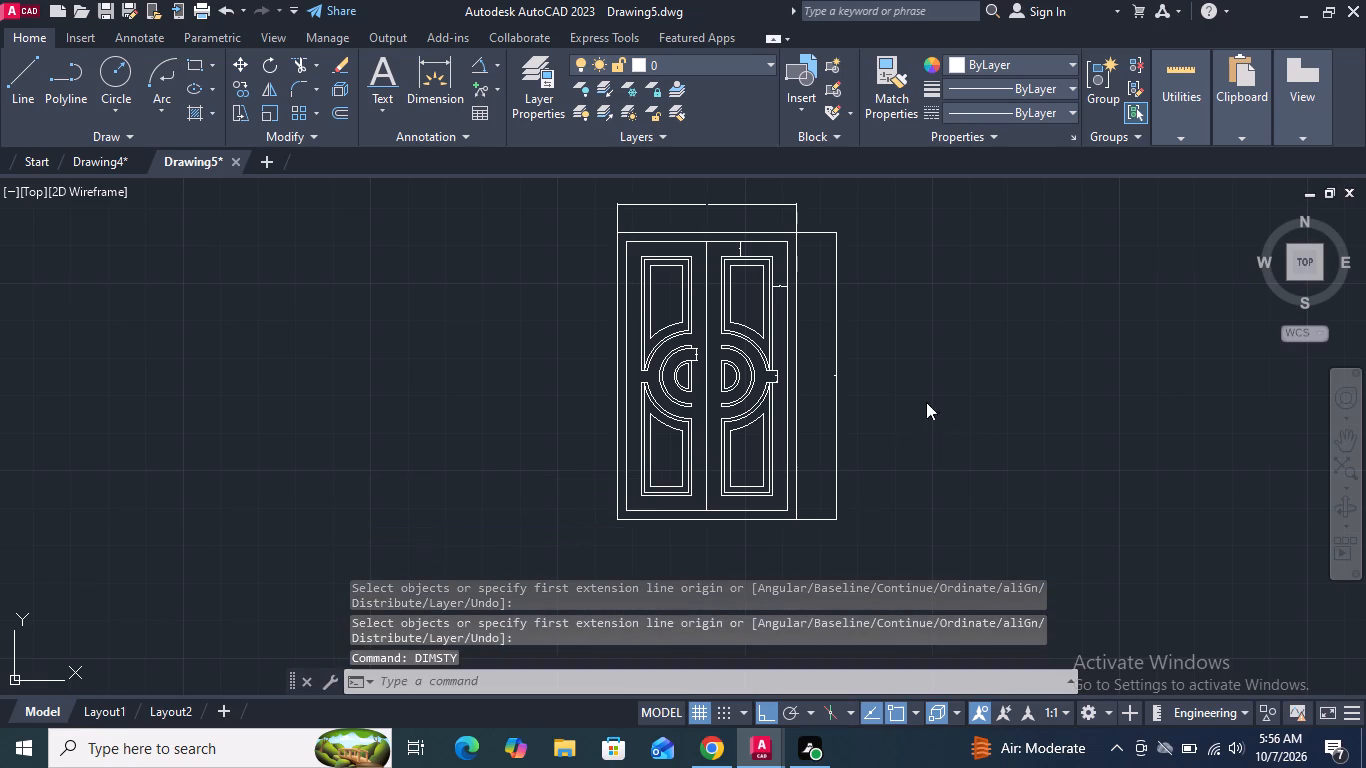
{"action": "left_click", "coordinate": [906, 323]}
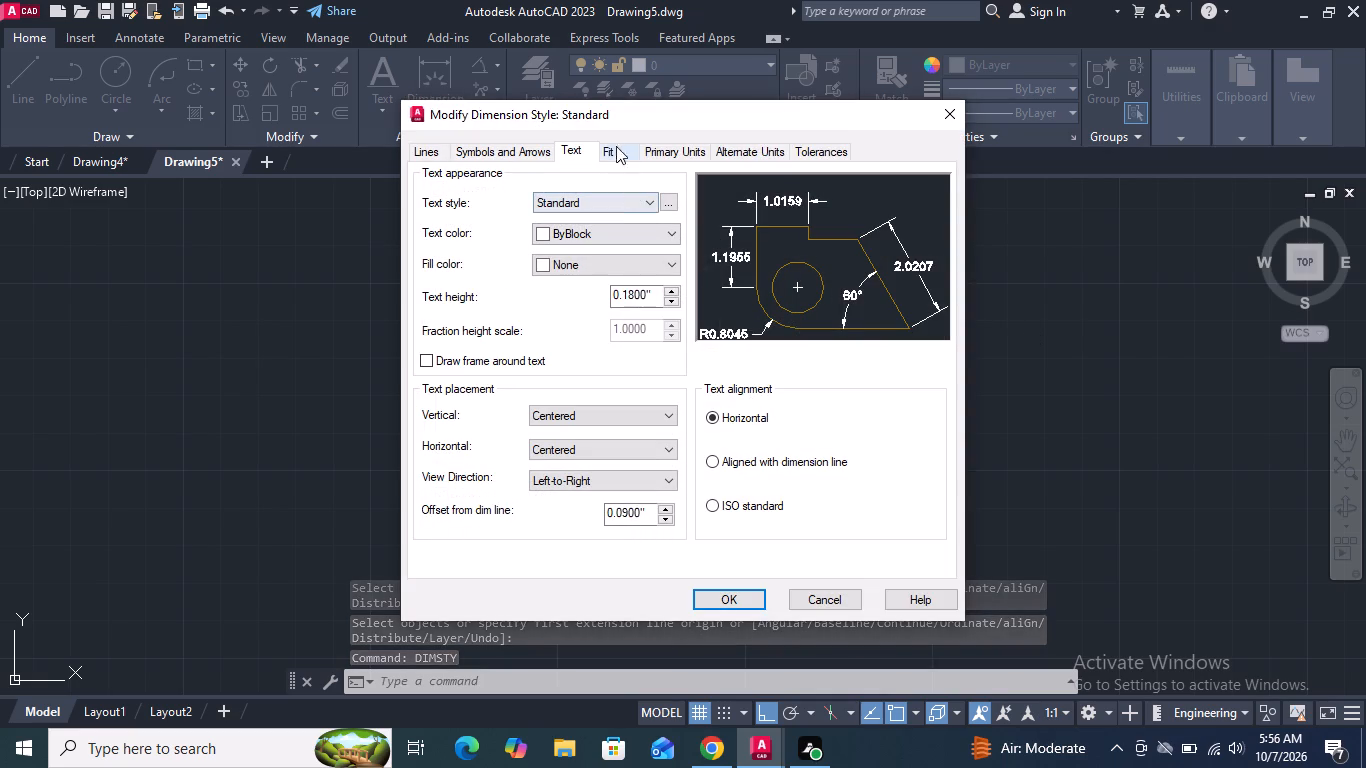
{"action": "left_click", "coordinate": [673, 290]}
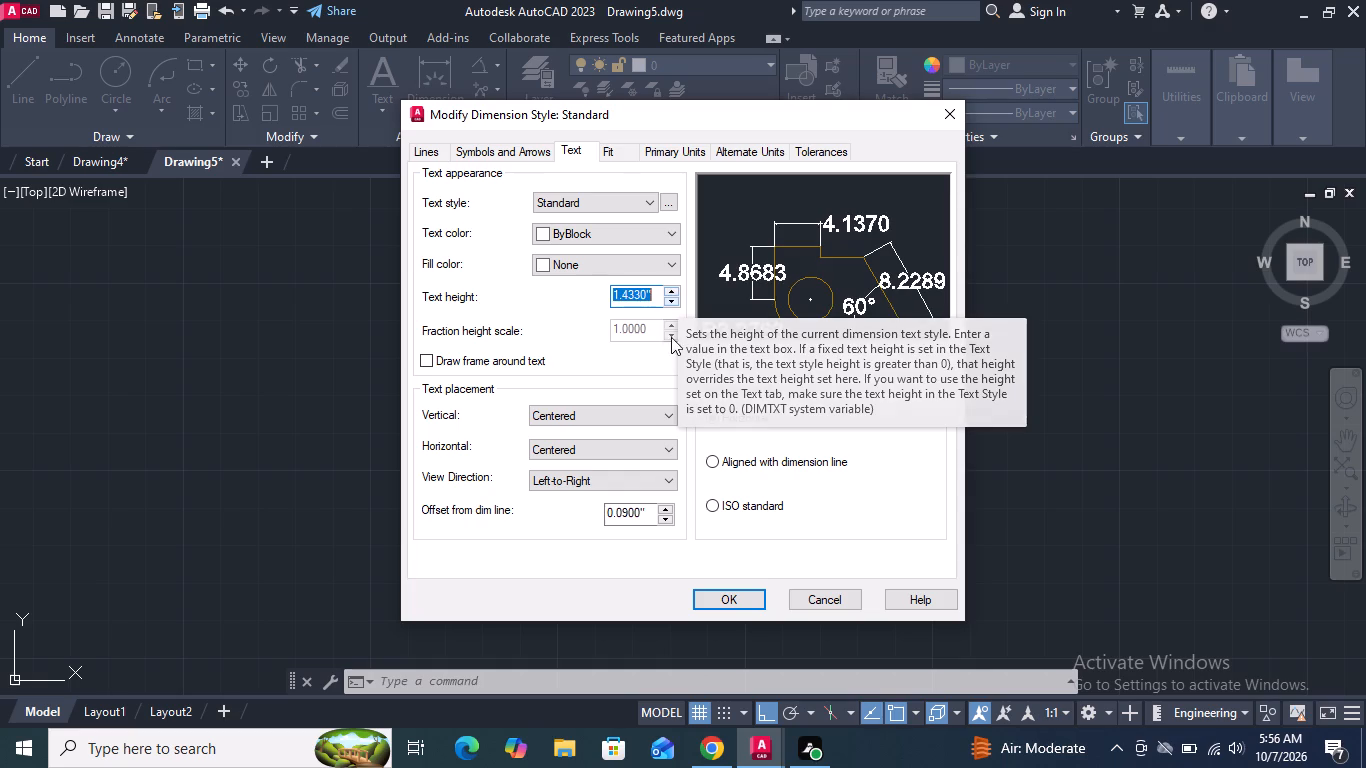
Set the Standard dimension style's arrow size to 2.0520", make the style current and close the style manager.
{"action": "left_click", "coordinate": [541, 150]}
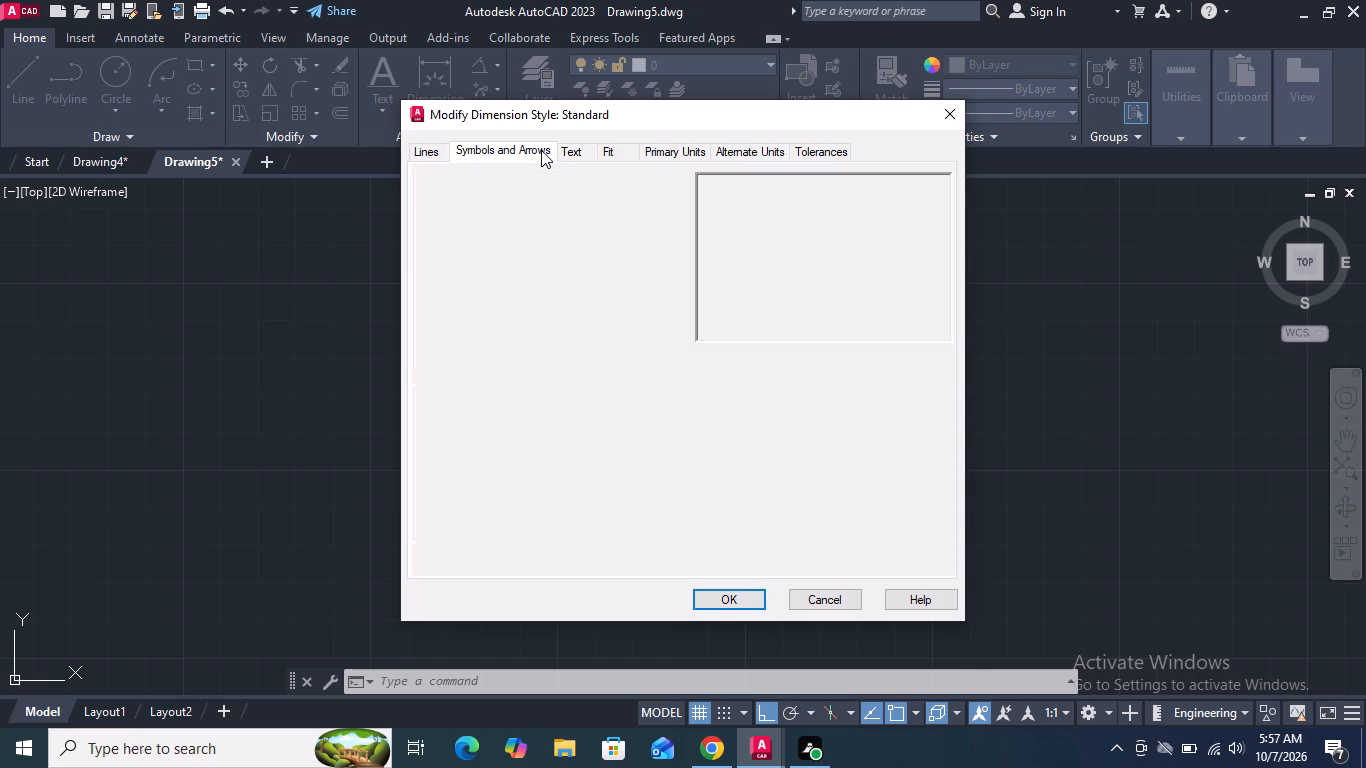
{"action": "left_click", "coordinate": [485, 346]}
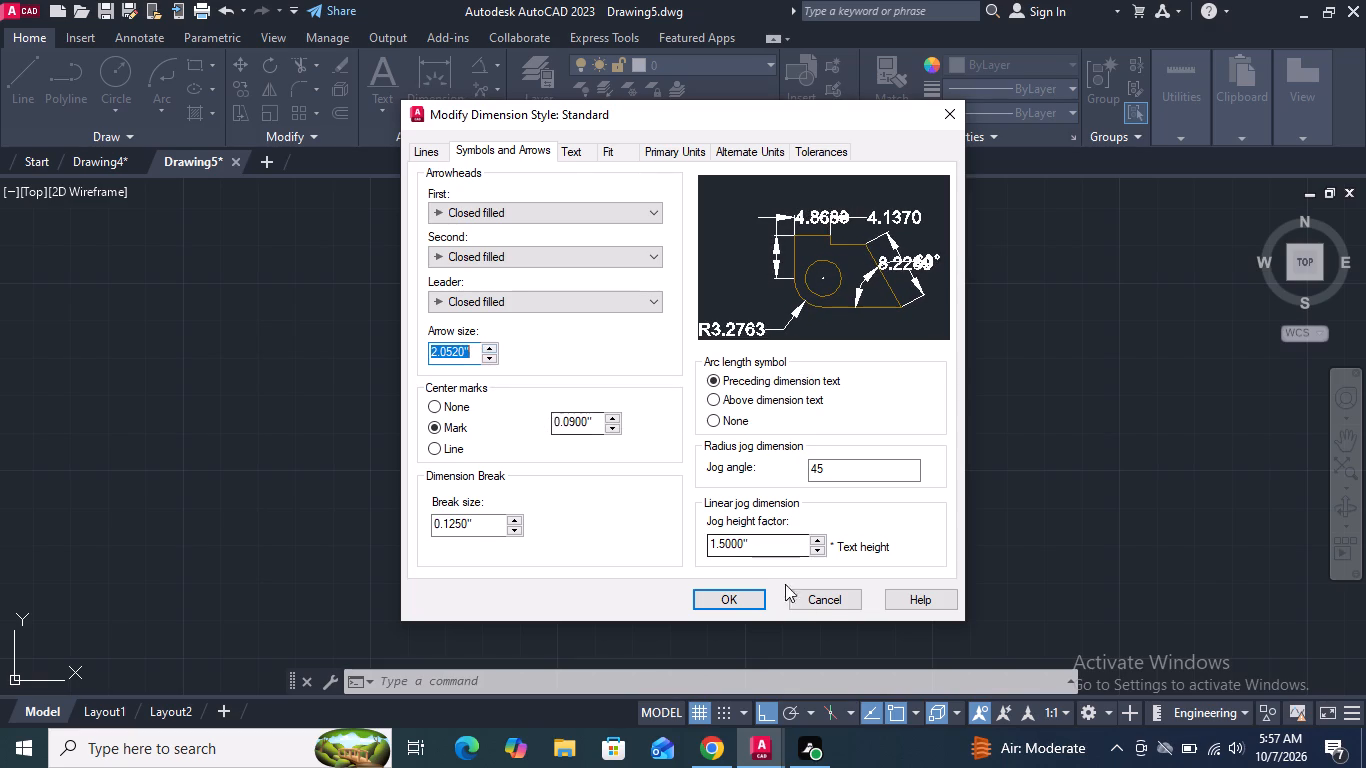
{"action": "left_click", "coordinate": [753, 593]}
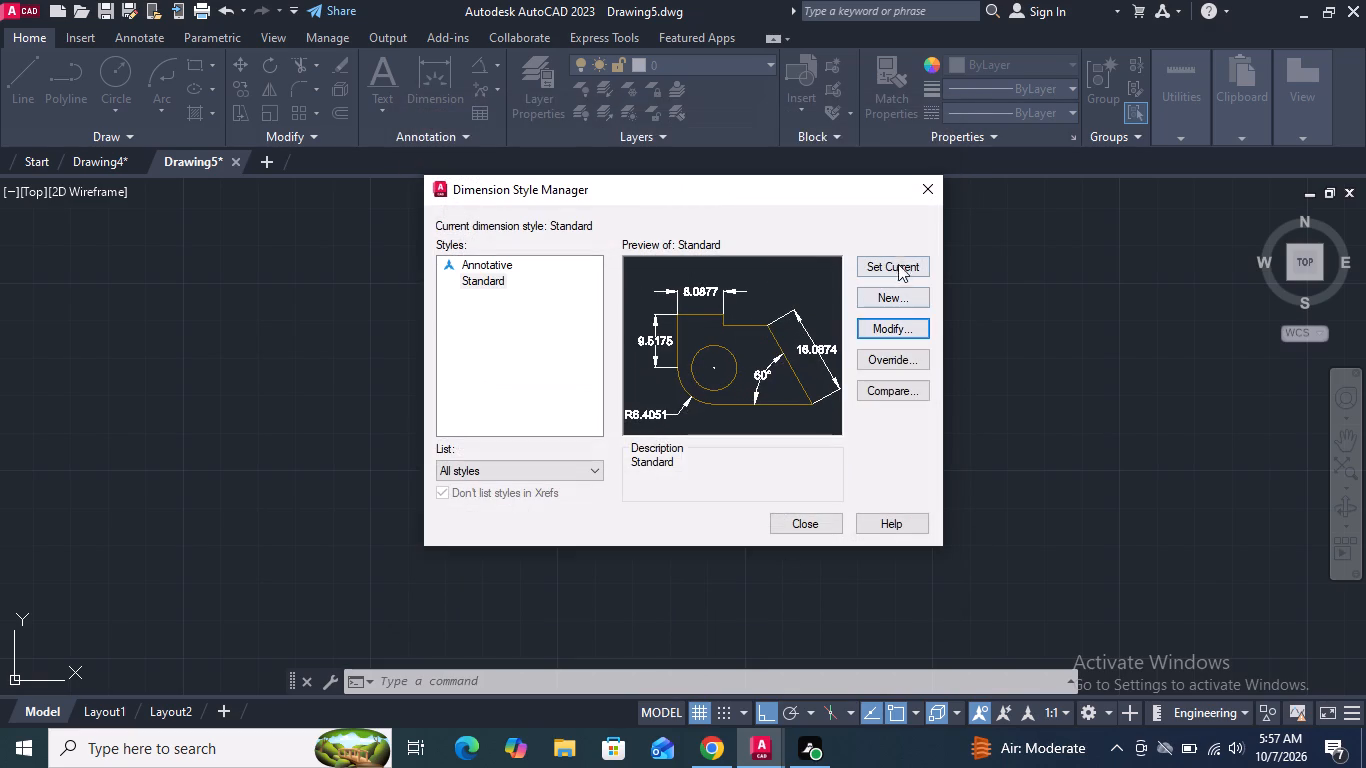
{"action": "left_click", "coordinate": [899, 260]}
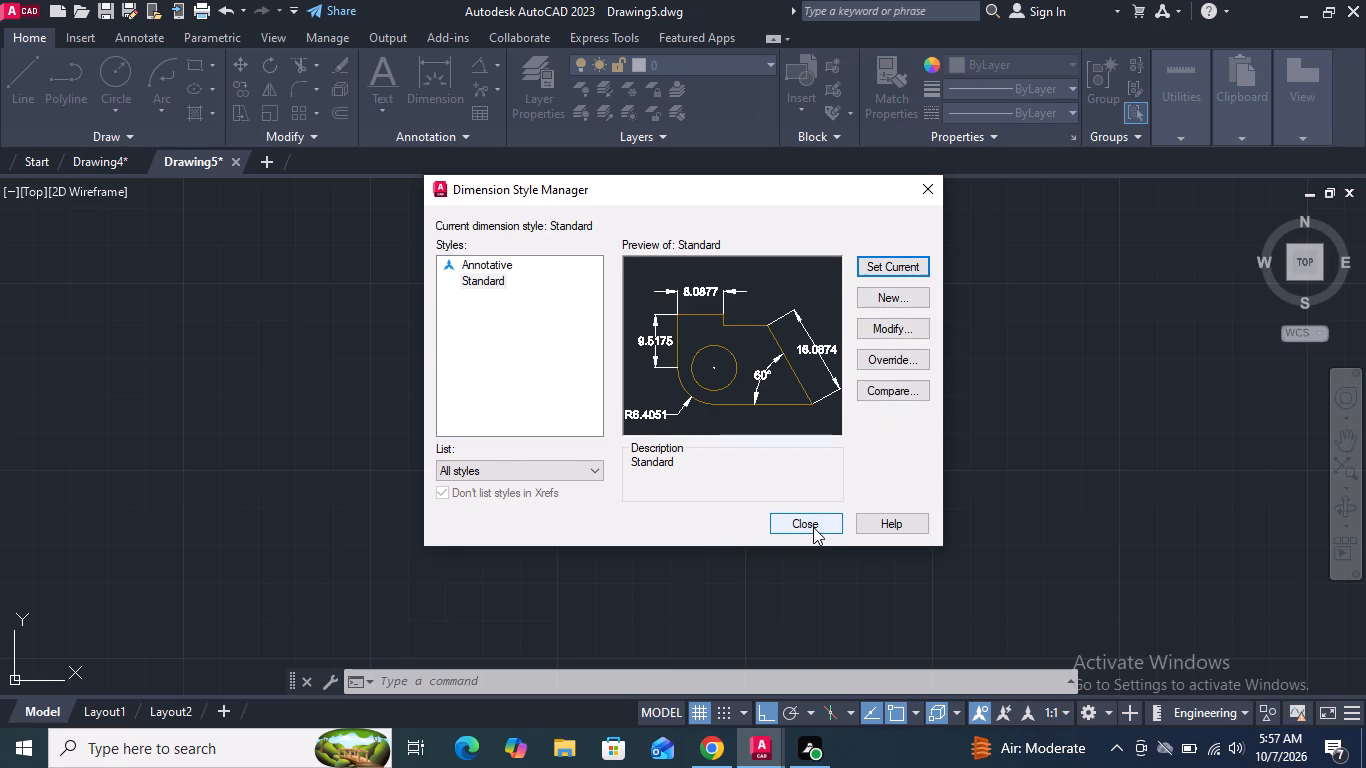
{"action": "left_click", "coordinate": [813, 527]}
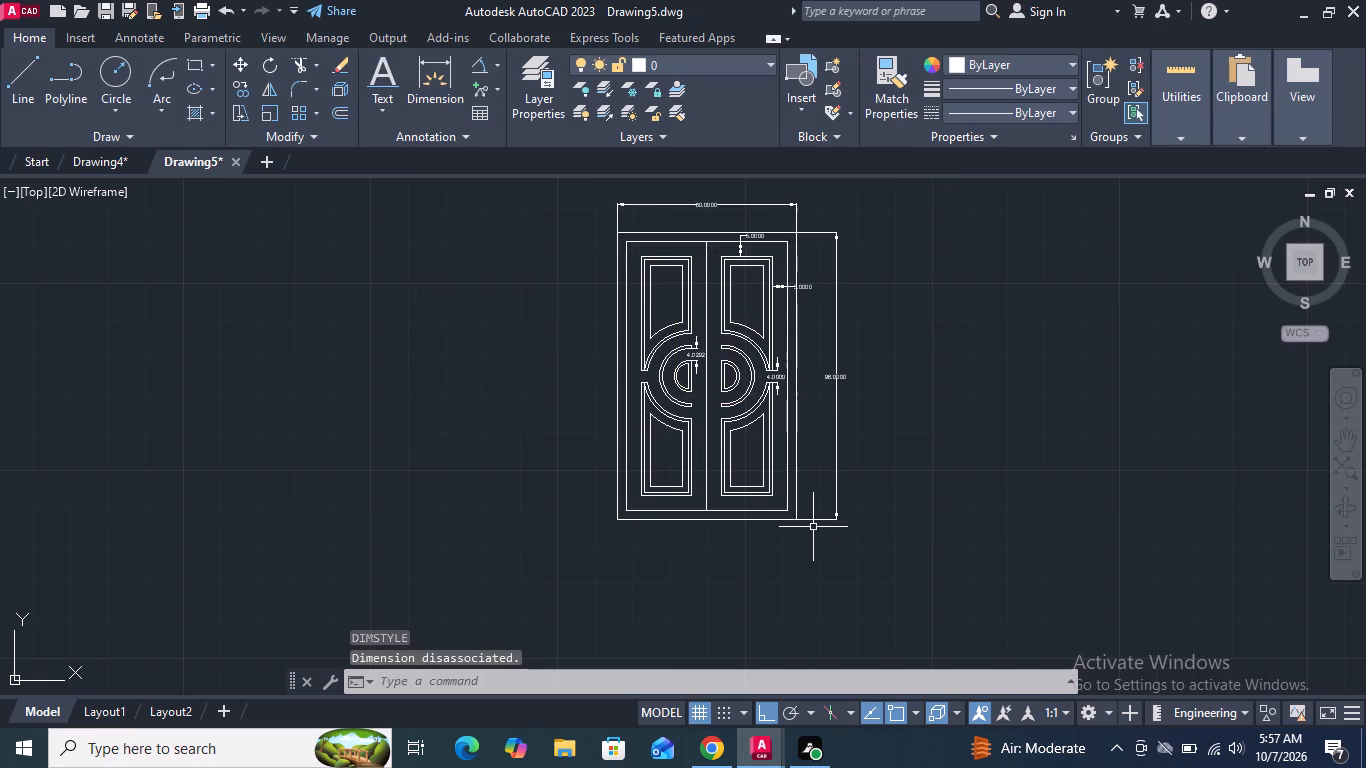
Replace the text of the door's overall height dimension with 8'.
{"action": "middle_click_drag", "start_coordinate": [810, 406], "coordinate": [813, 475]}
{"action": "scroll", "coordinate": [823, 450], "scroll_direction": "up", "scroll_amount": 3}
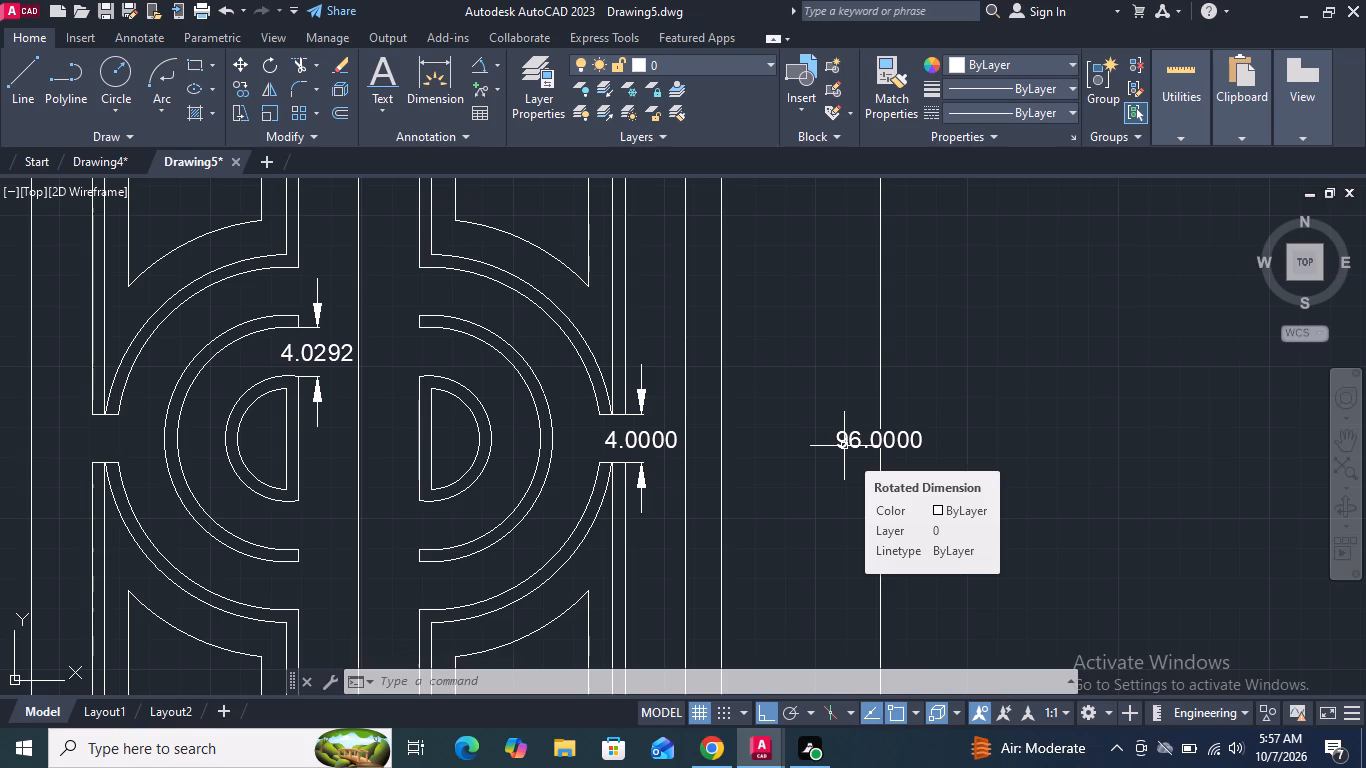
{"action": "double_click", "coordinate": [905, 435]}
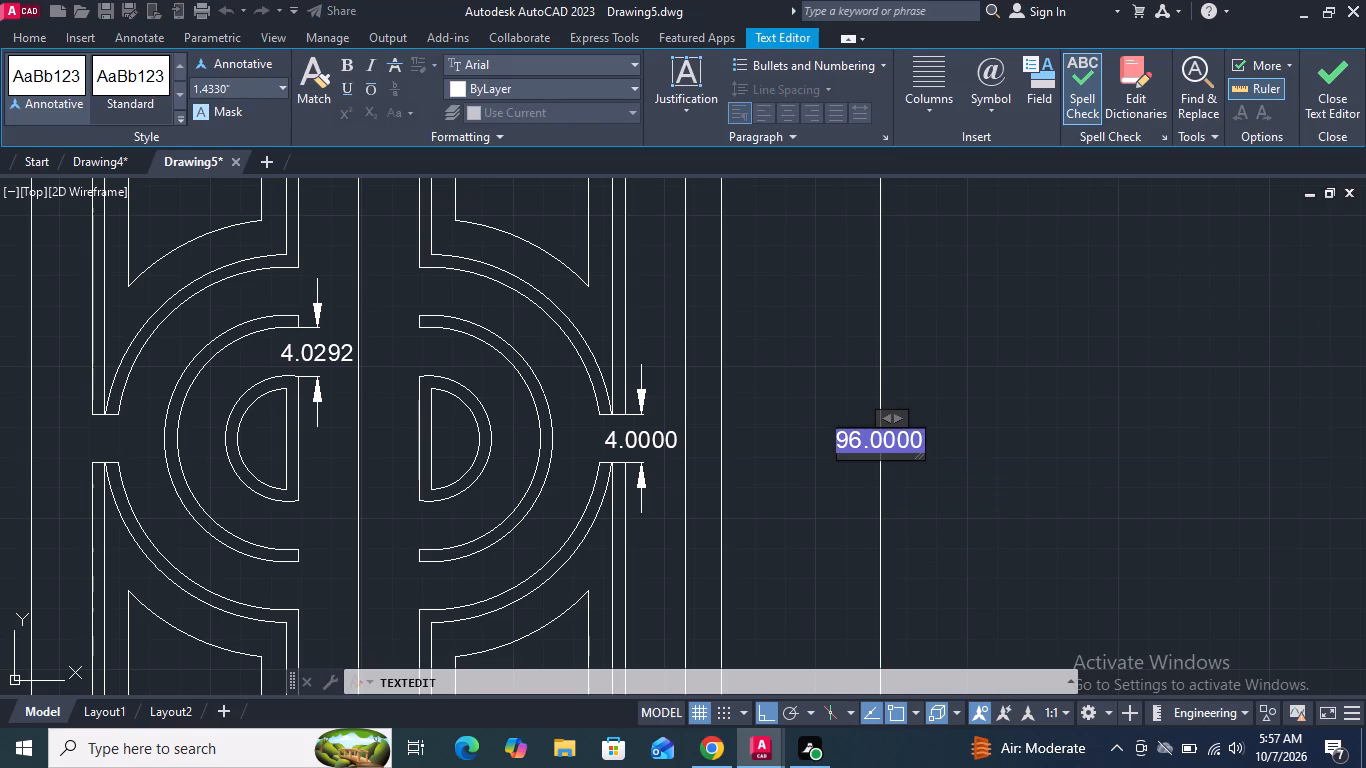
{"action": "key", "text": "8"}
{"action": "key", "text": "apostrophe"}
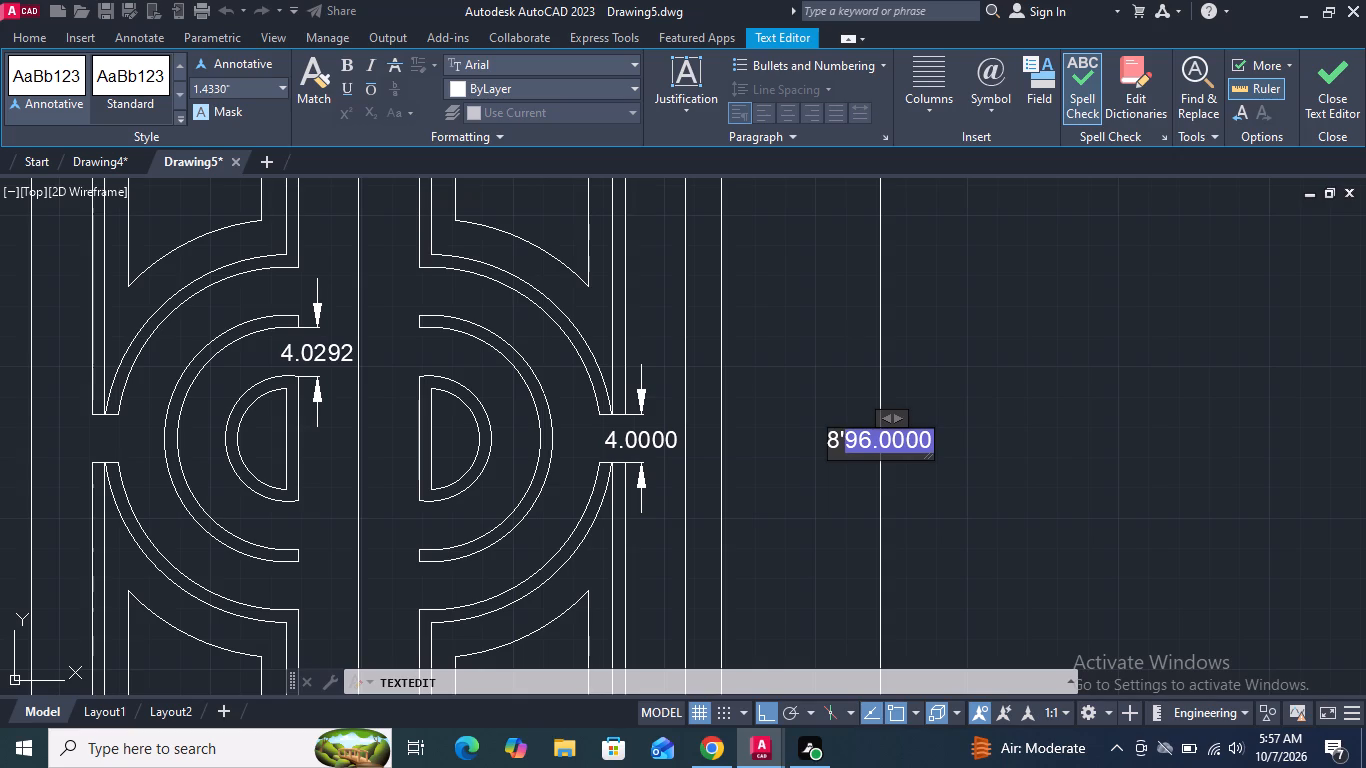
{"action": "key", "text": "Delete"}
{"action": "key", "text": "Return"}
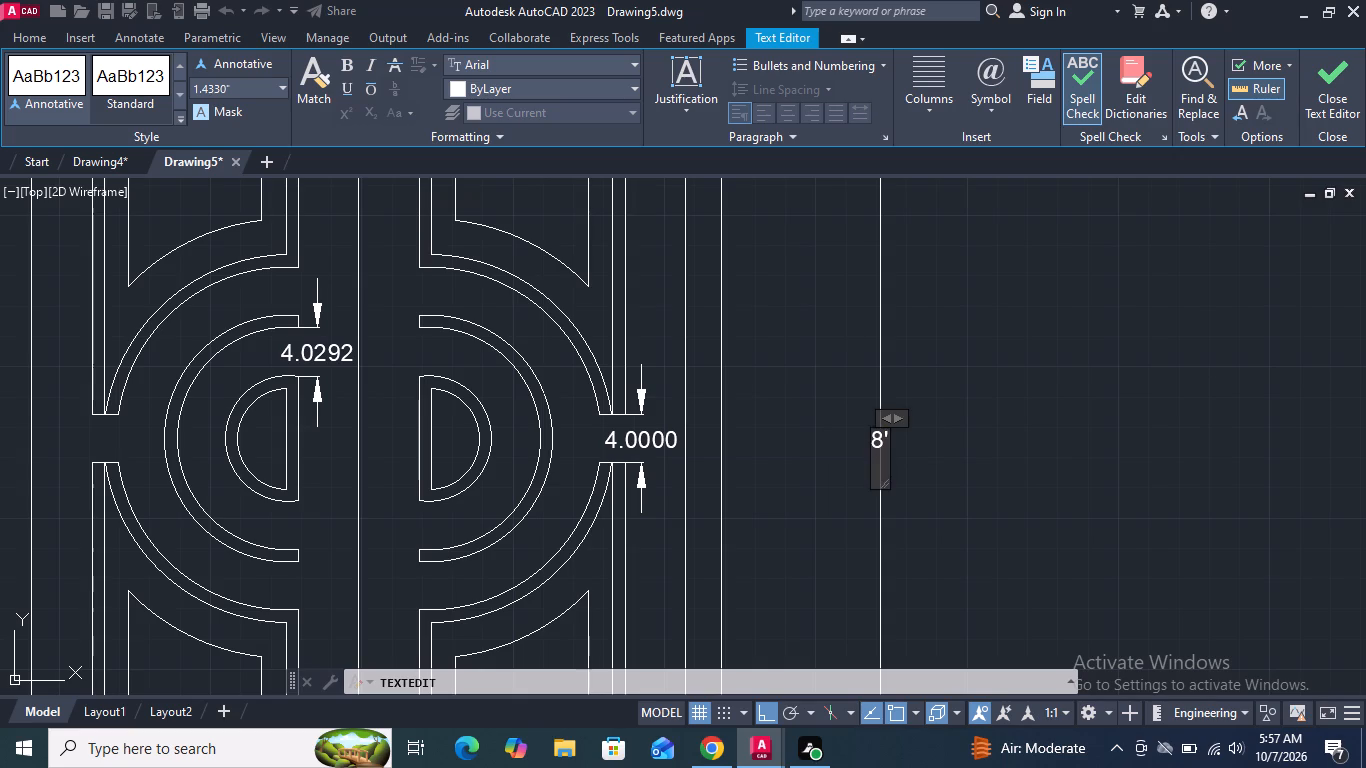
Replace the text of the gap dimension between the right panel's upper and lower outer borders with 4".
{"action": "double_click", "coordinate": [650, 436]}
{"action": "double_click", "coordinate": [648, 437]}
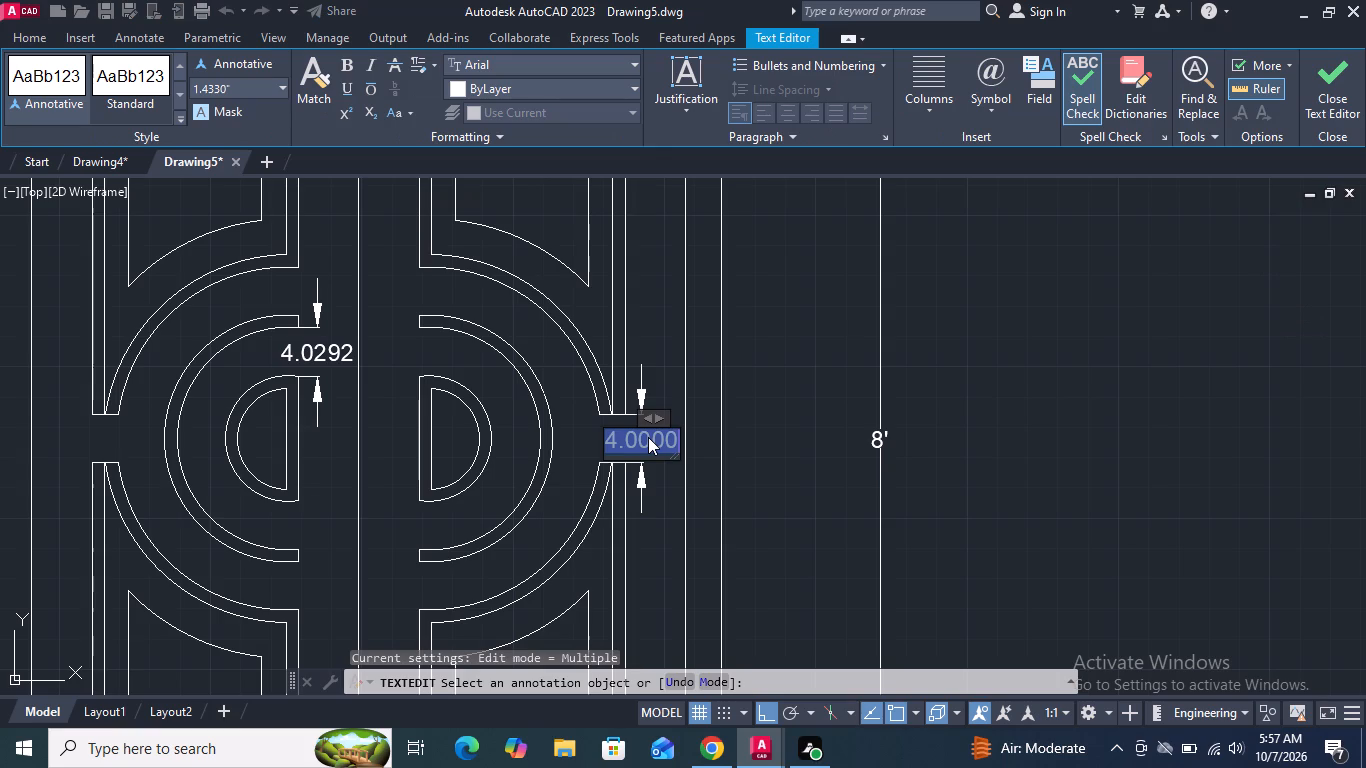
{"action": "key", "text": "4"}
{"action": "key", "text": "shift+quotedbl"}
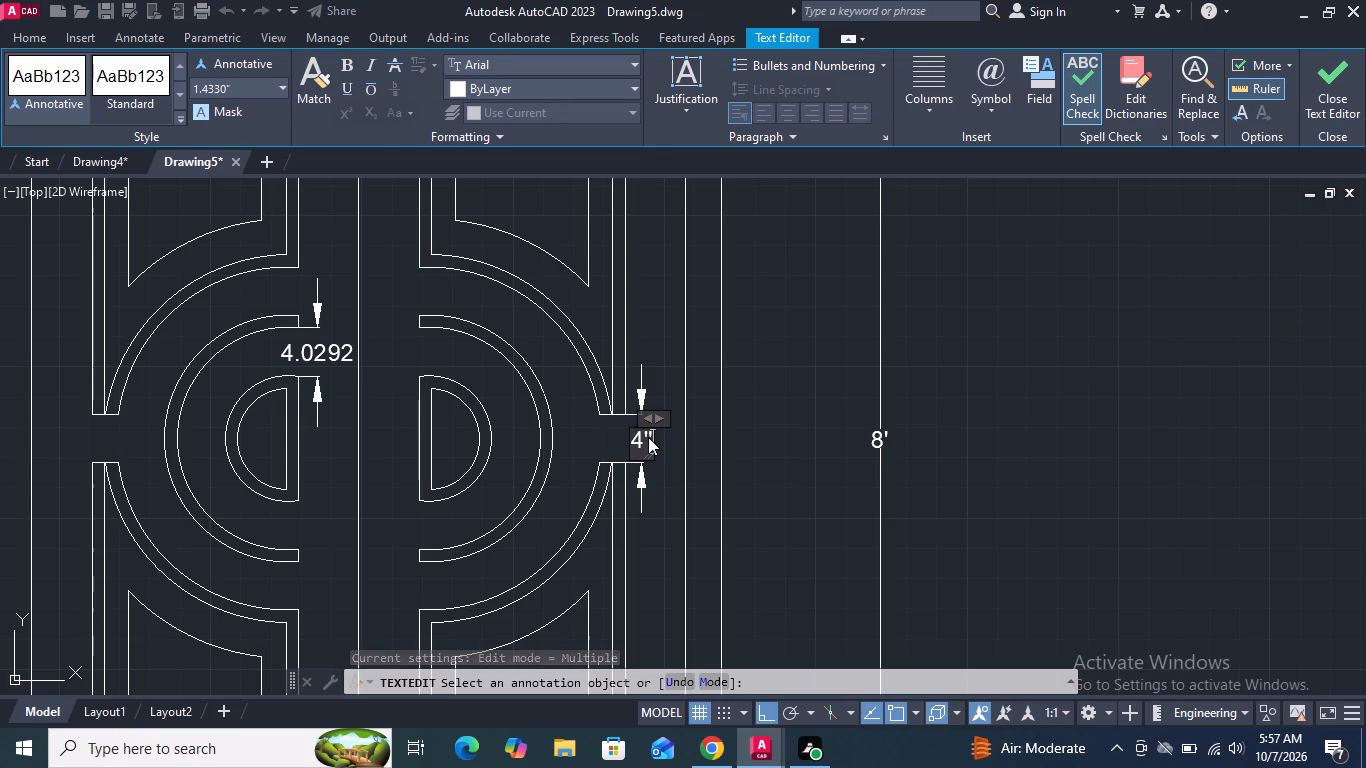
Replace the text of the dimension between the left ornament's outer and inner half rings with 4".
{"action": "double_click", "coordinate": [318, 346]}
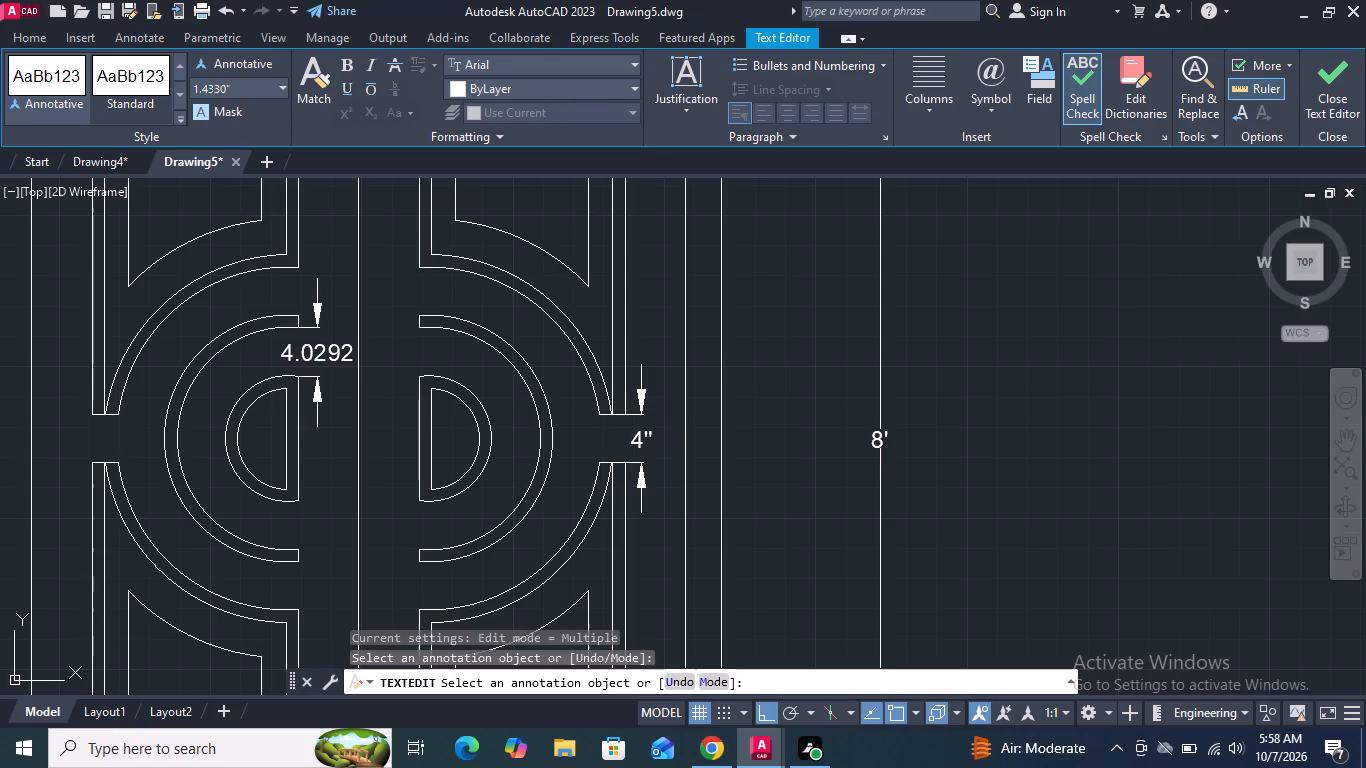
{"action": "double_click", "coordinate": [318, 346]}
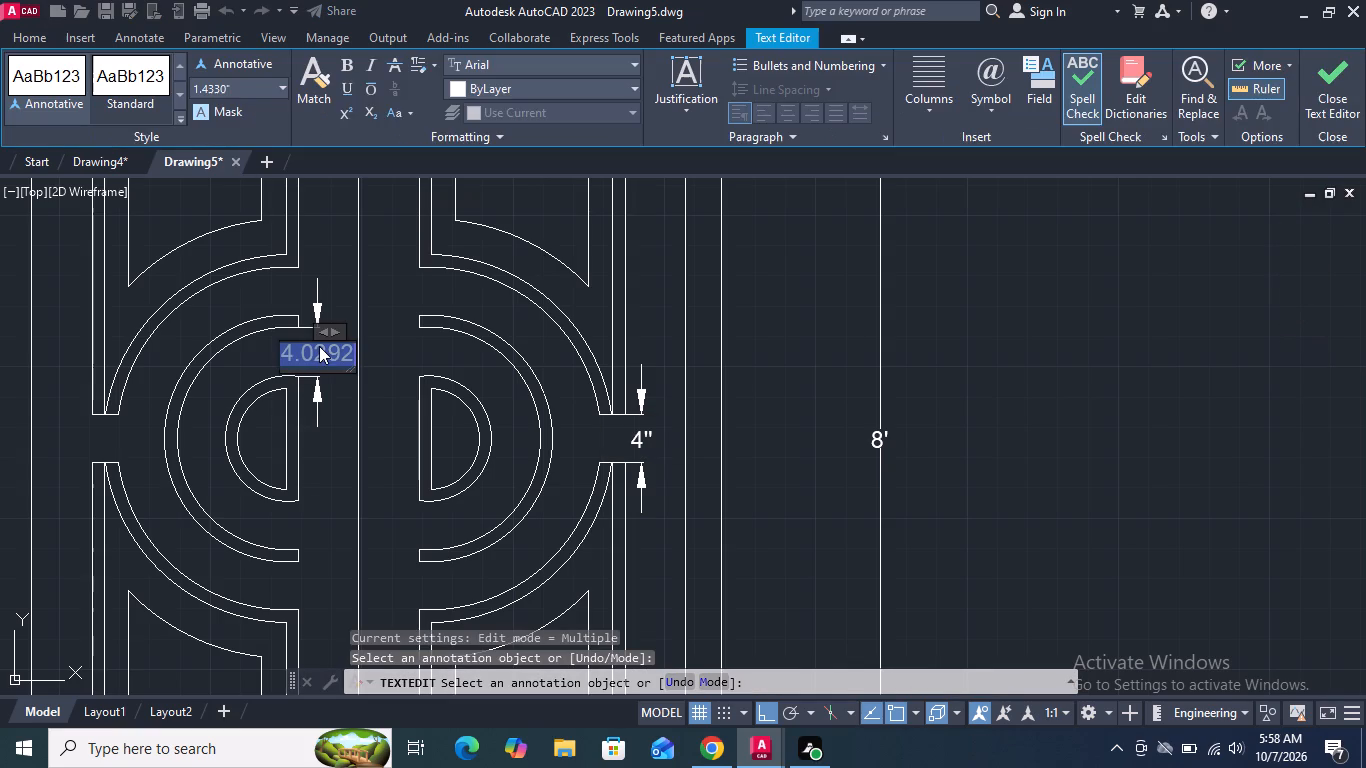
{"action": "key", "text": "4"}
{"action": "key", "text": "shift+quotedbl"}
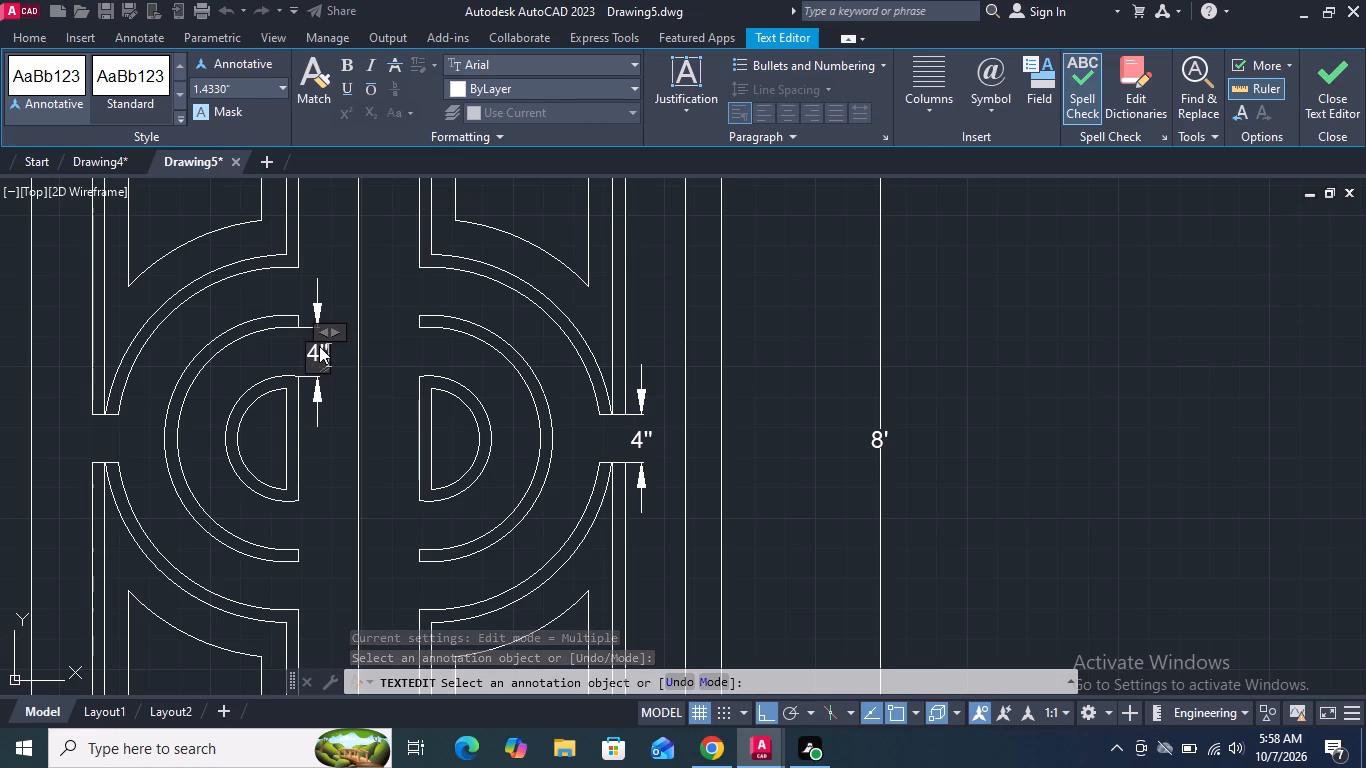
Replace the text of the horizontal gap dimension between the right panel's outer border and the frame with 5".
{"action": "scroll", "coordinate": [448, 473], "scroll_direction": "down", "scroll_amount": 3}
{"action": "scroll", "coordinate": [474, 403], "scroll_direction": "up", "scroll_amount": 3}
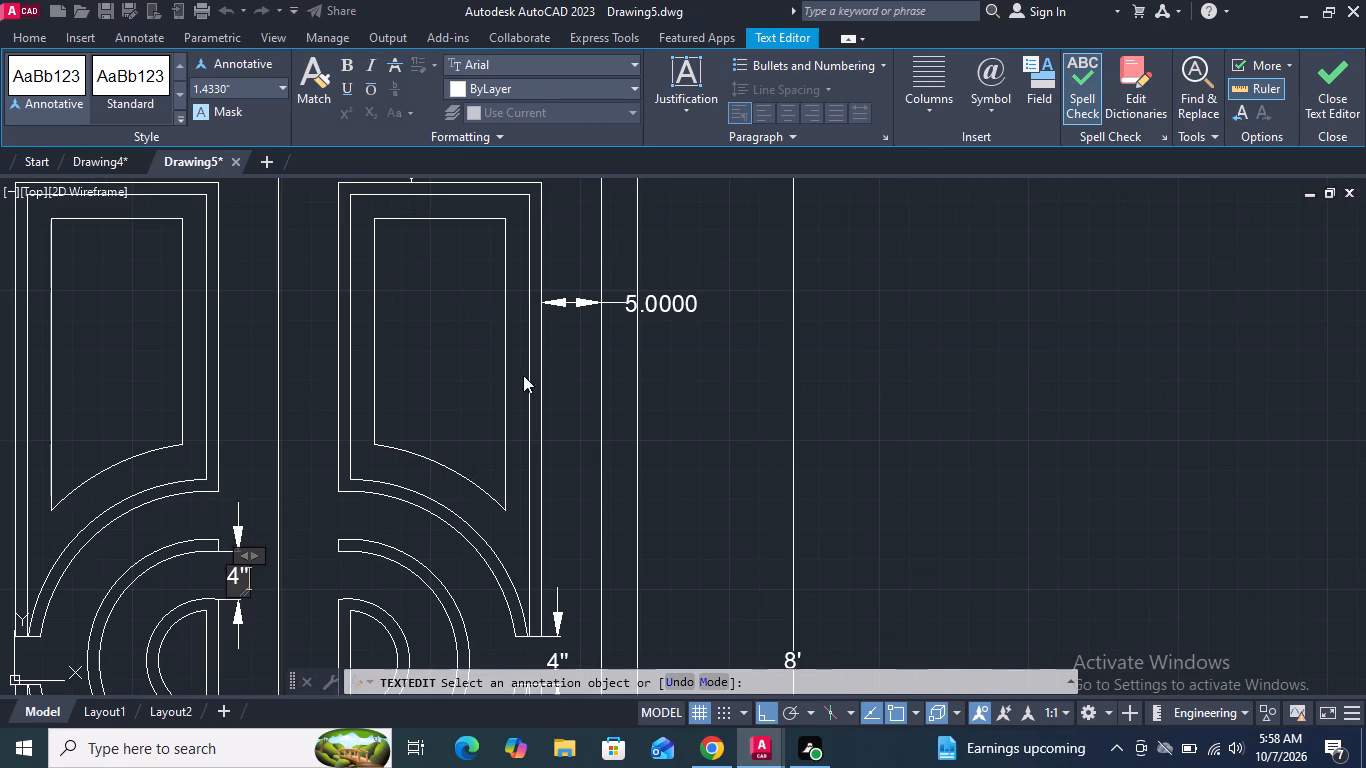
{"action": "scroll", "coordinate": [676, 299], "scroll_direction": "up", "scroll_amount": 1}
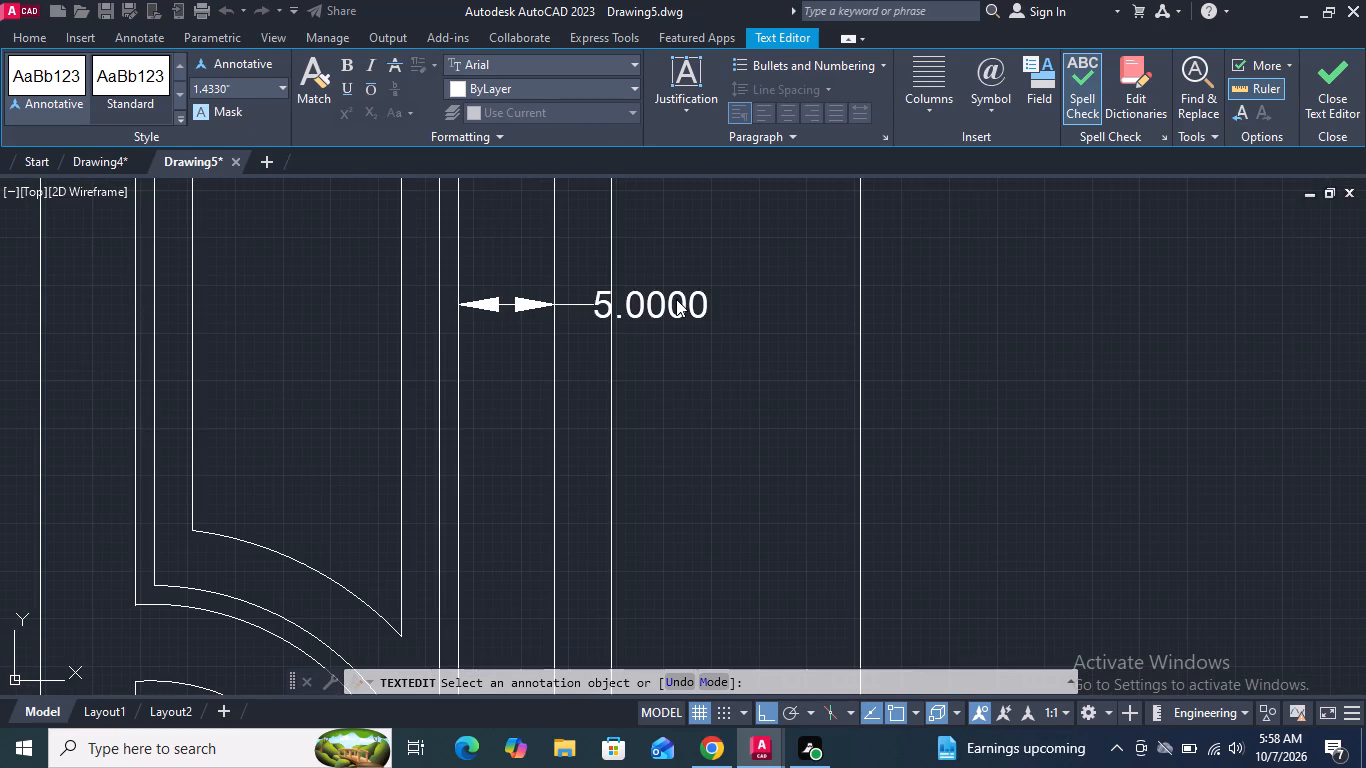
{"action": "double_click", "coordinate": [683, 299]}
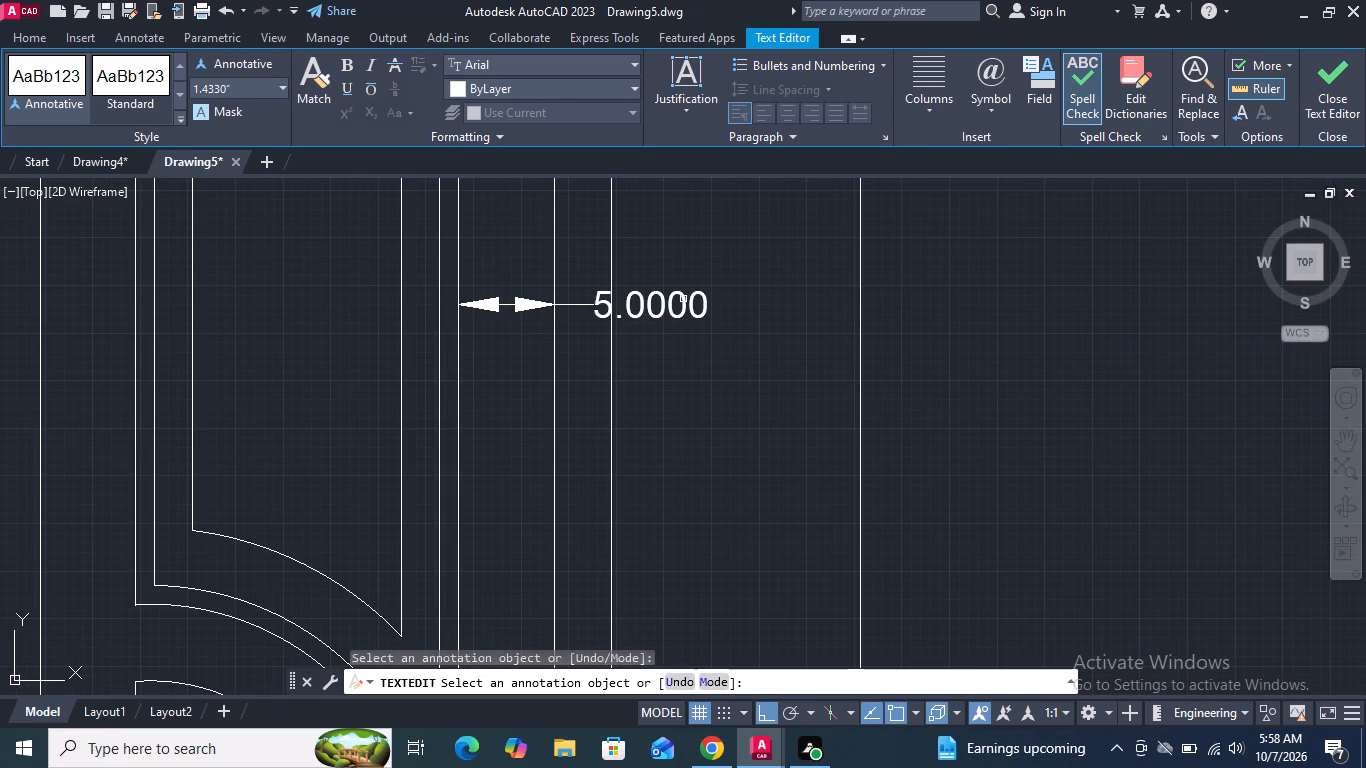
{"action": "double_click", "coordinate": [683, 299]}
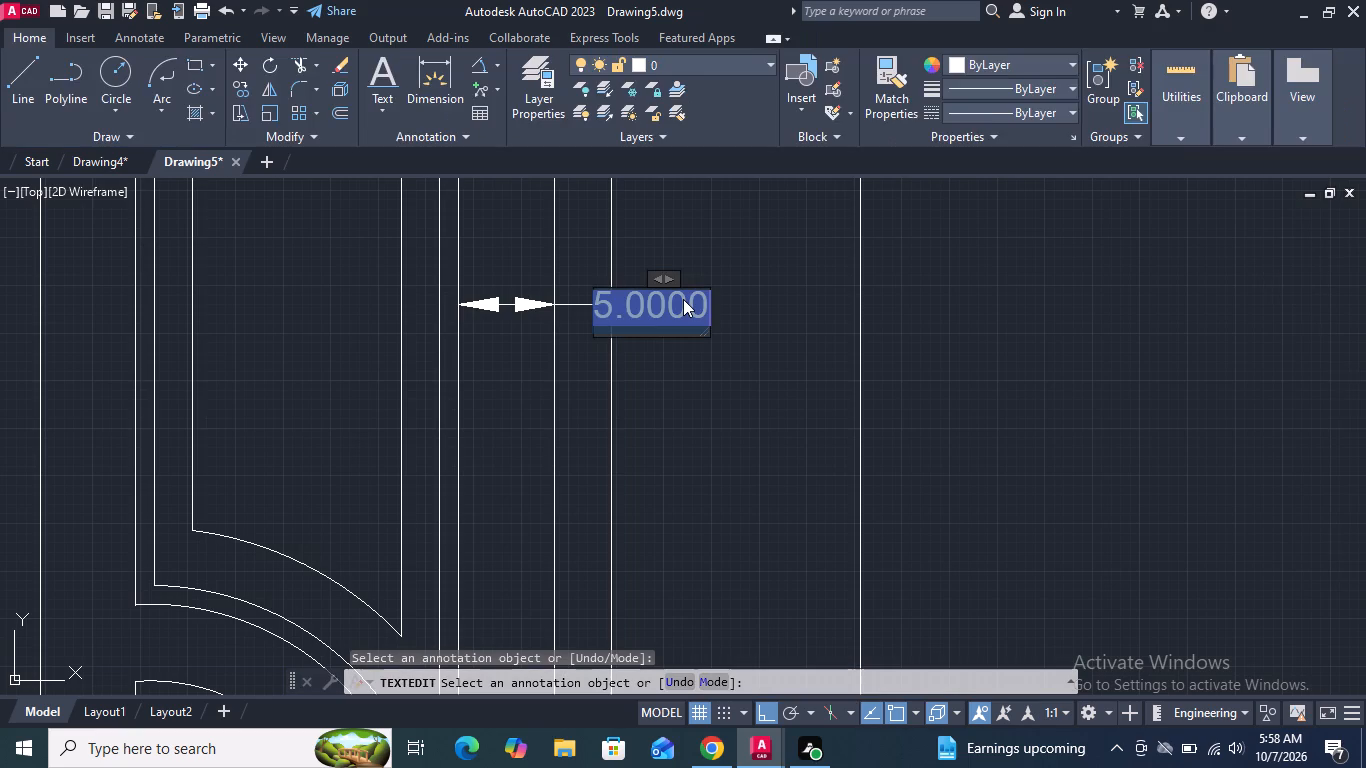
{"action": "type", "text": "5\""}
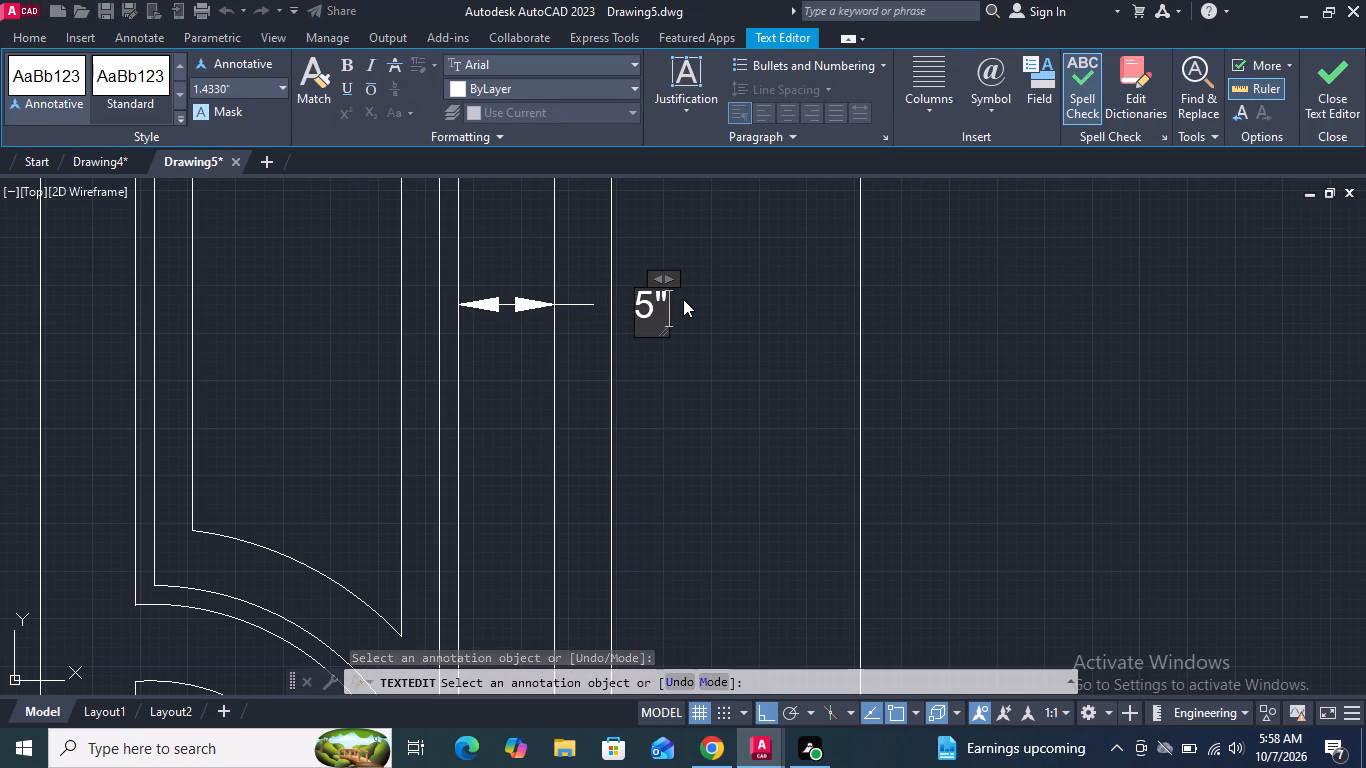
Replace the text of the vertical gap dimension above the right panel's upper border with 5".
{"action": "scroll", "coordinate": [683, 299], "scroll_direction": "down", "scroll_amount": 3}
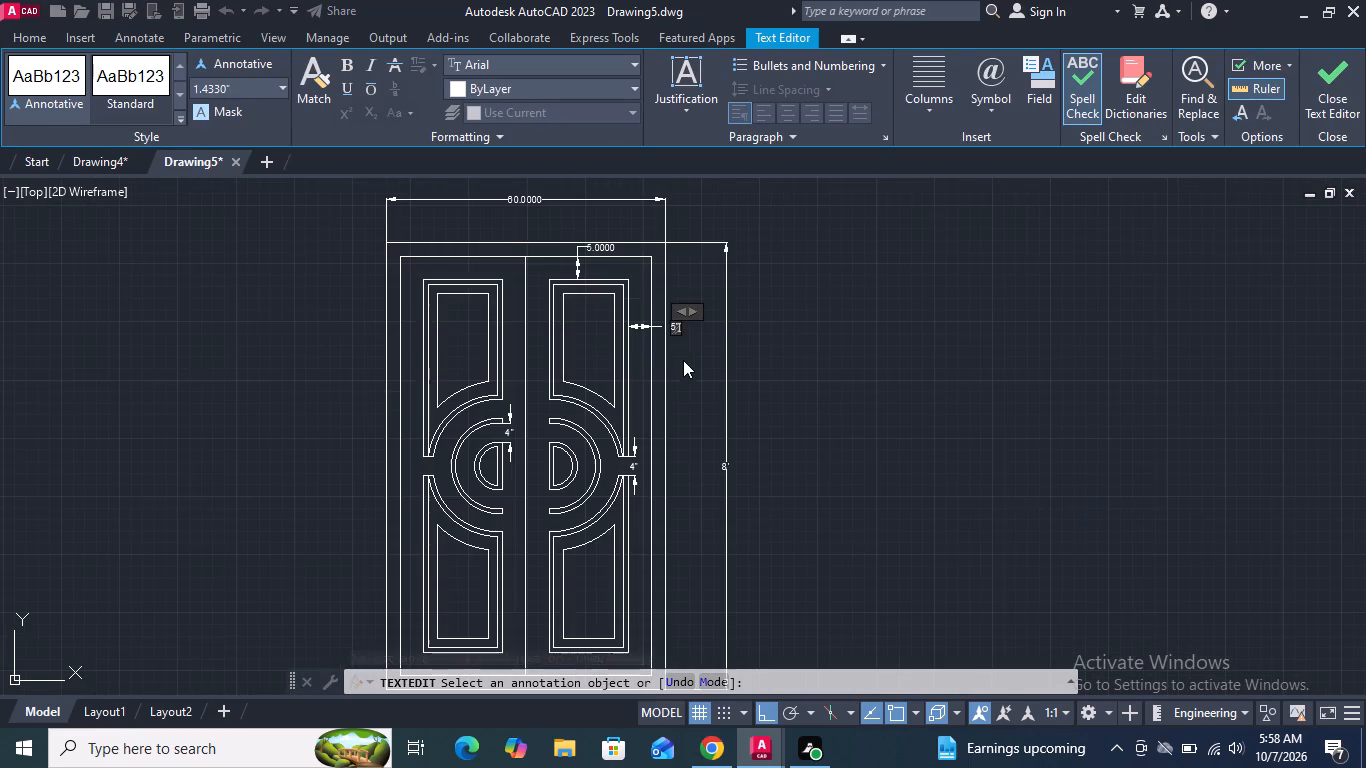
{"action": "scroll", "coordinate": [618, 219], "scroll_direction": "up", "scroll_amount": 5}
{"action": "double_click", "coordinate": [542, 322]}
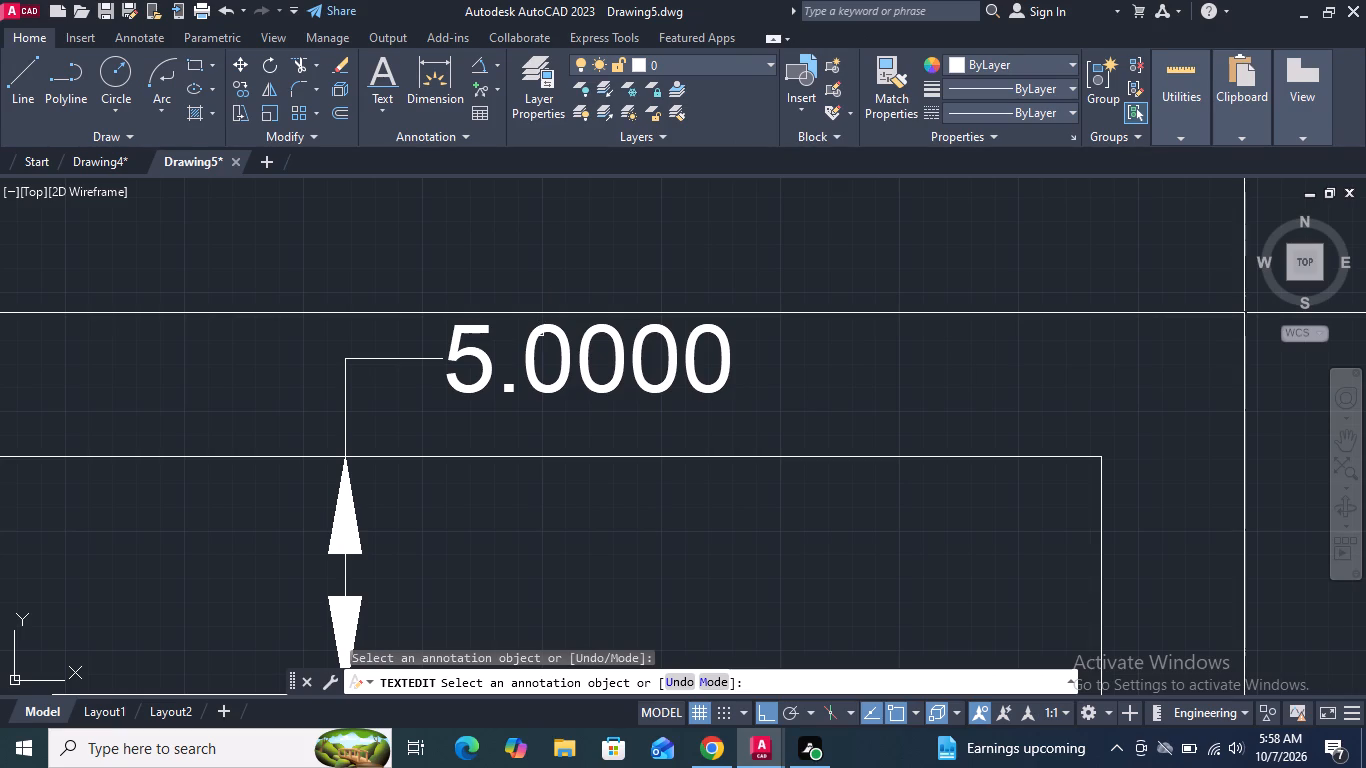
{"action": "double_click", "coordinate": [540, 333]}
{"action": "type", "text": "5\""}
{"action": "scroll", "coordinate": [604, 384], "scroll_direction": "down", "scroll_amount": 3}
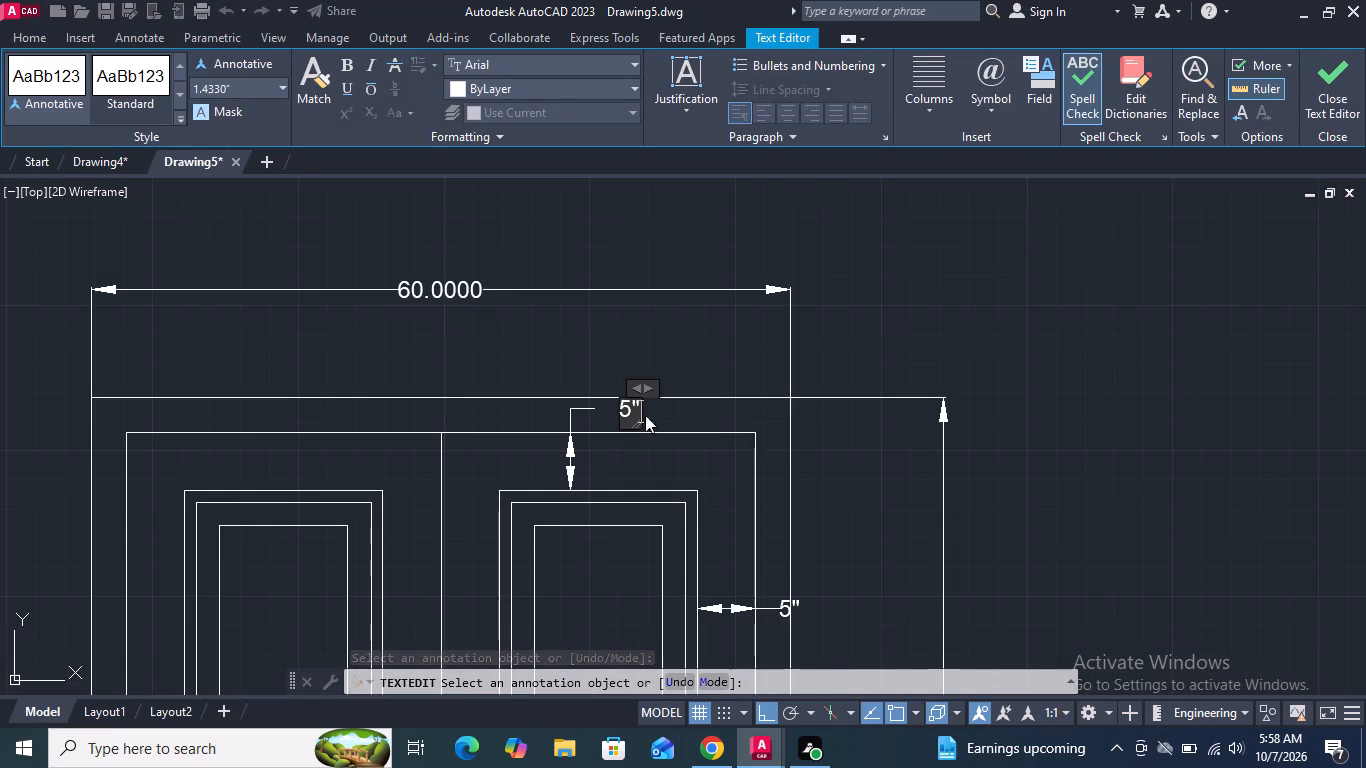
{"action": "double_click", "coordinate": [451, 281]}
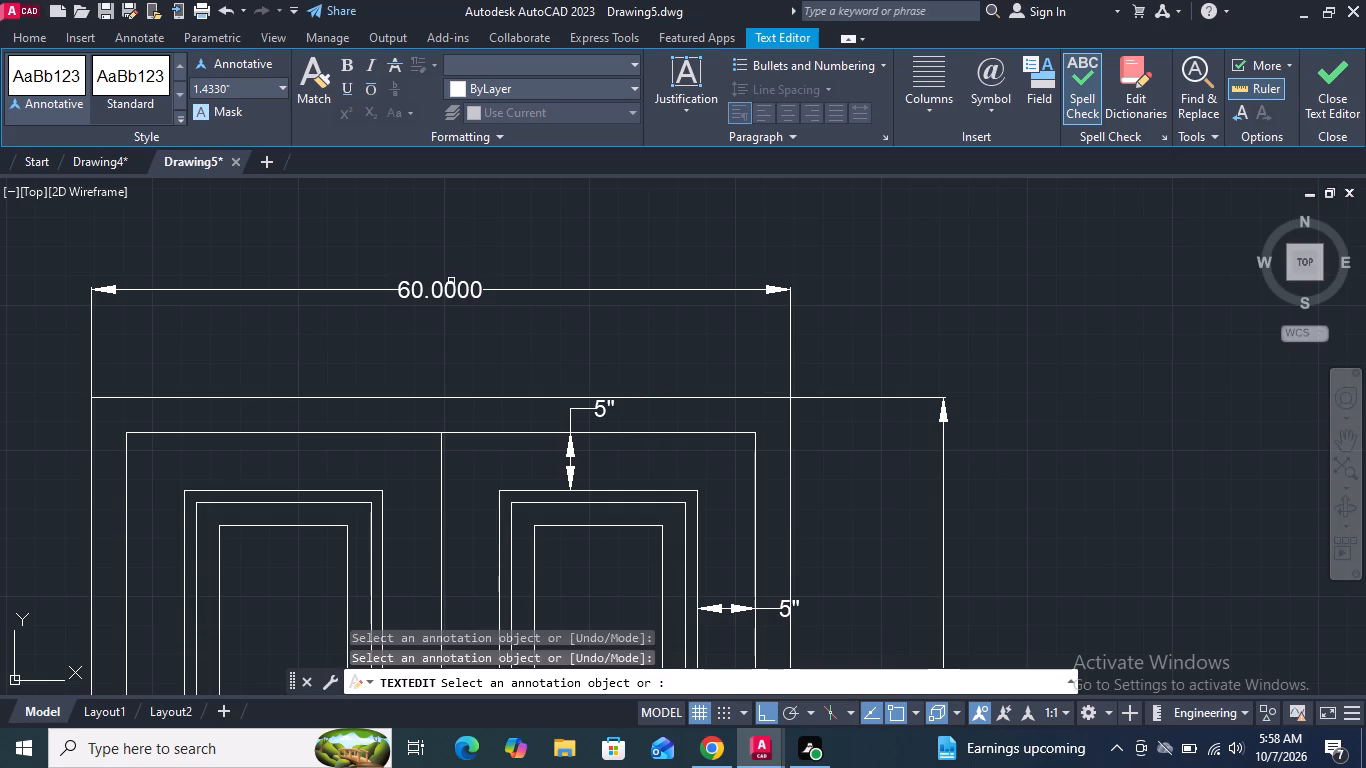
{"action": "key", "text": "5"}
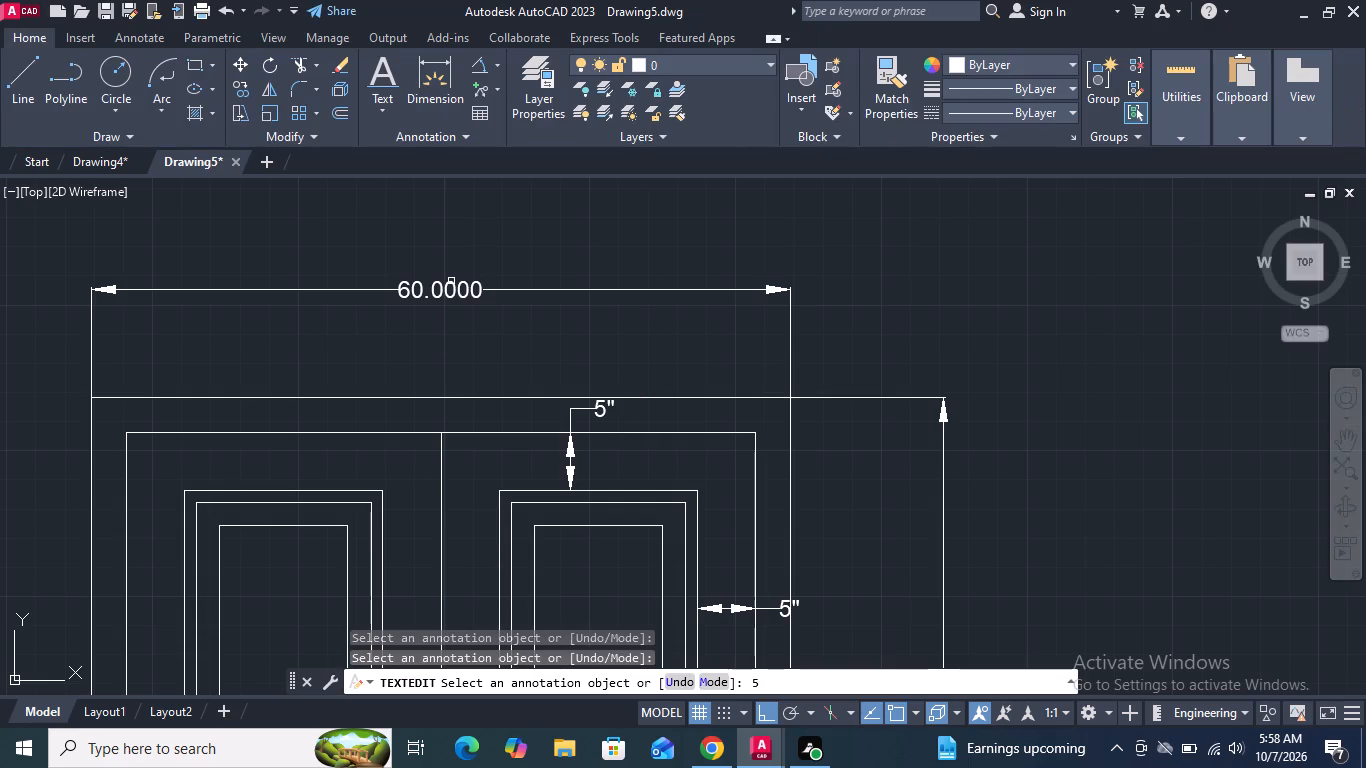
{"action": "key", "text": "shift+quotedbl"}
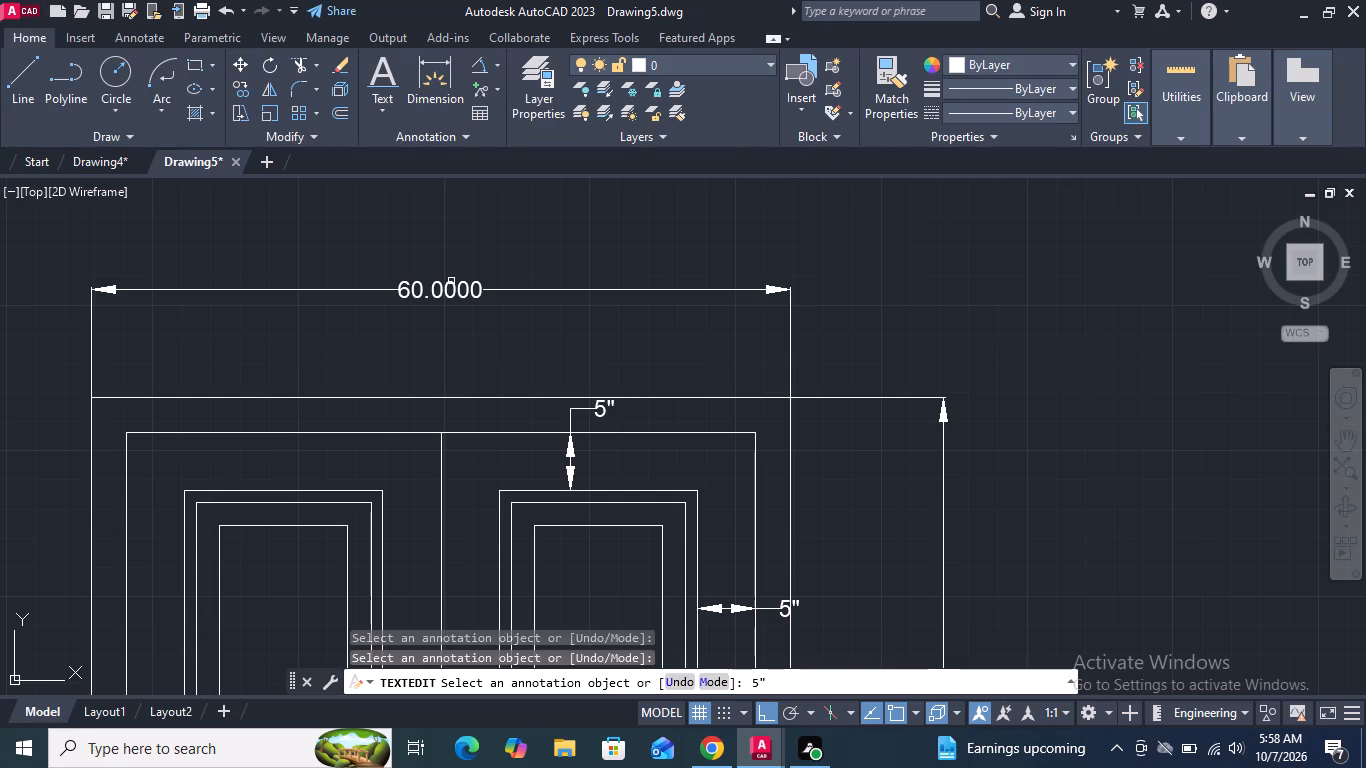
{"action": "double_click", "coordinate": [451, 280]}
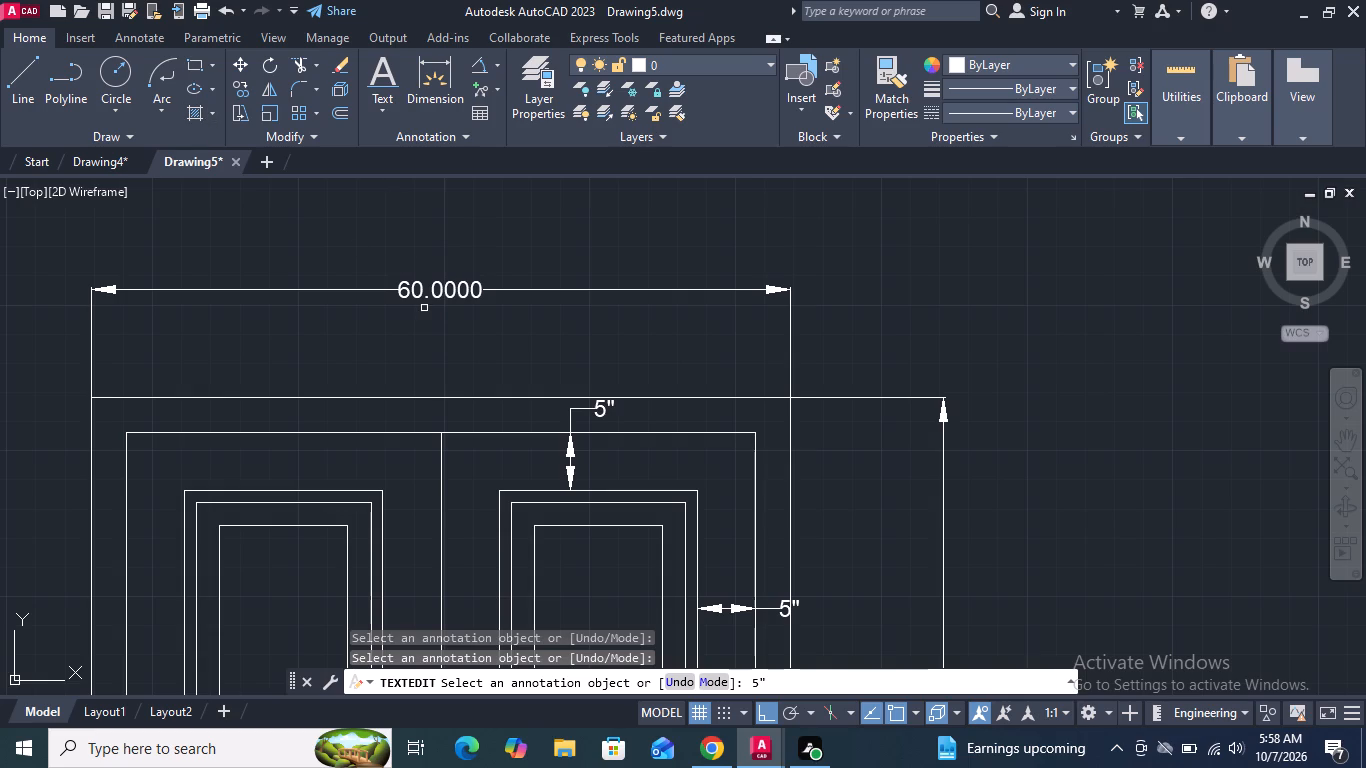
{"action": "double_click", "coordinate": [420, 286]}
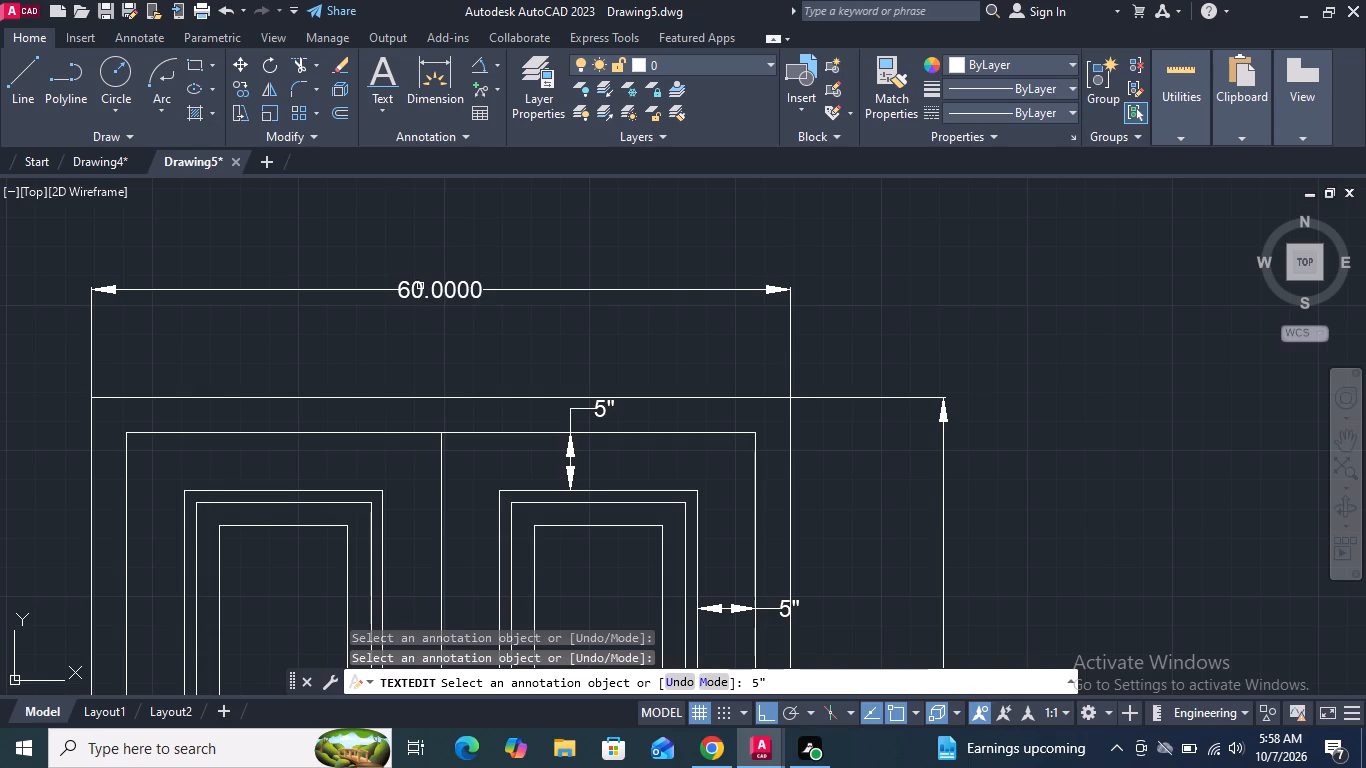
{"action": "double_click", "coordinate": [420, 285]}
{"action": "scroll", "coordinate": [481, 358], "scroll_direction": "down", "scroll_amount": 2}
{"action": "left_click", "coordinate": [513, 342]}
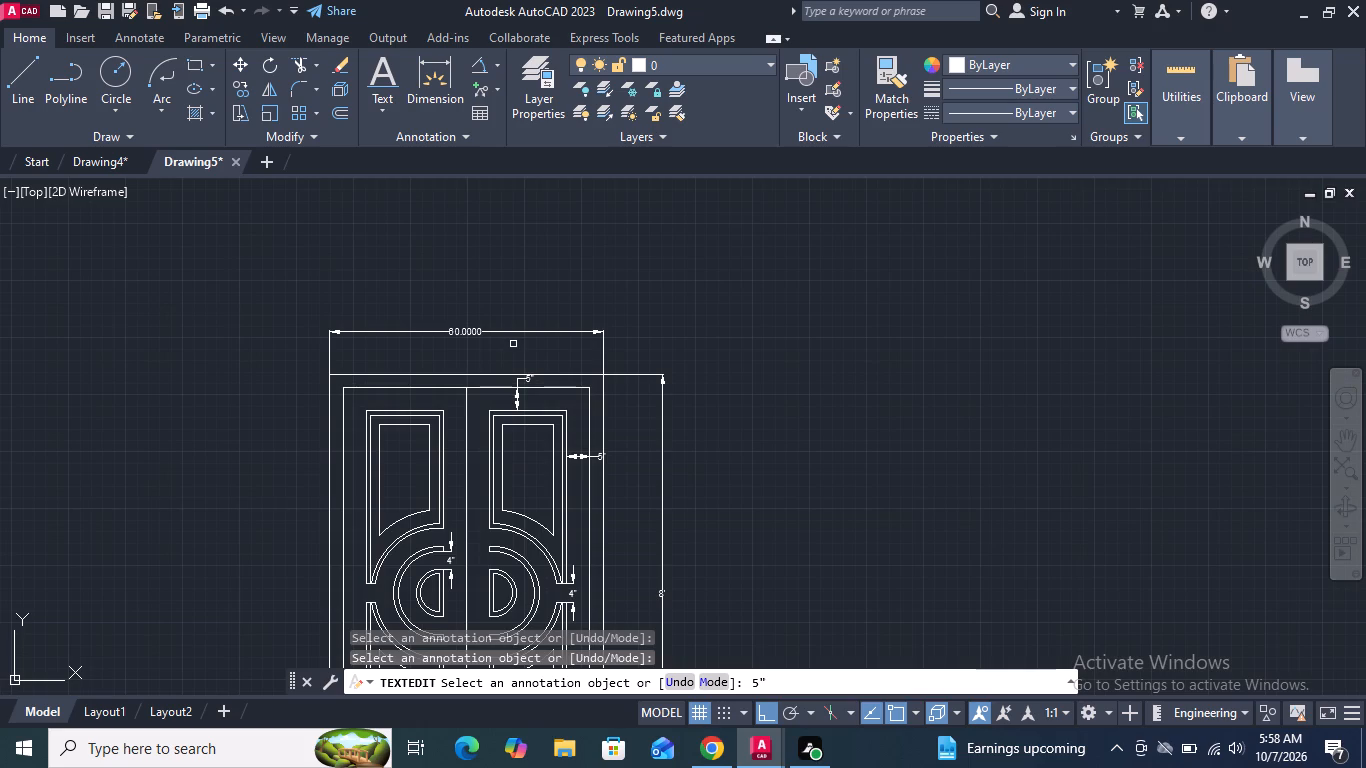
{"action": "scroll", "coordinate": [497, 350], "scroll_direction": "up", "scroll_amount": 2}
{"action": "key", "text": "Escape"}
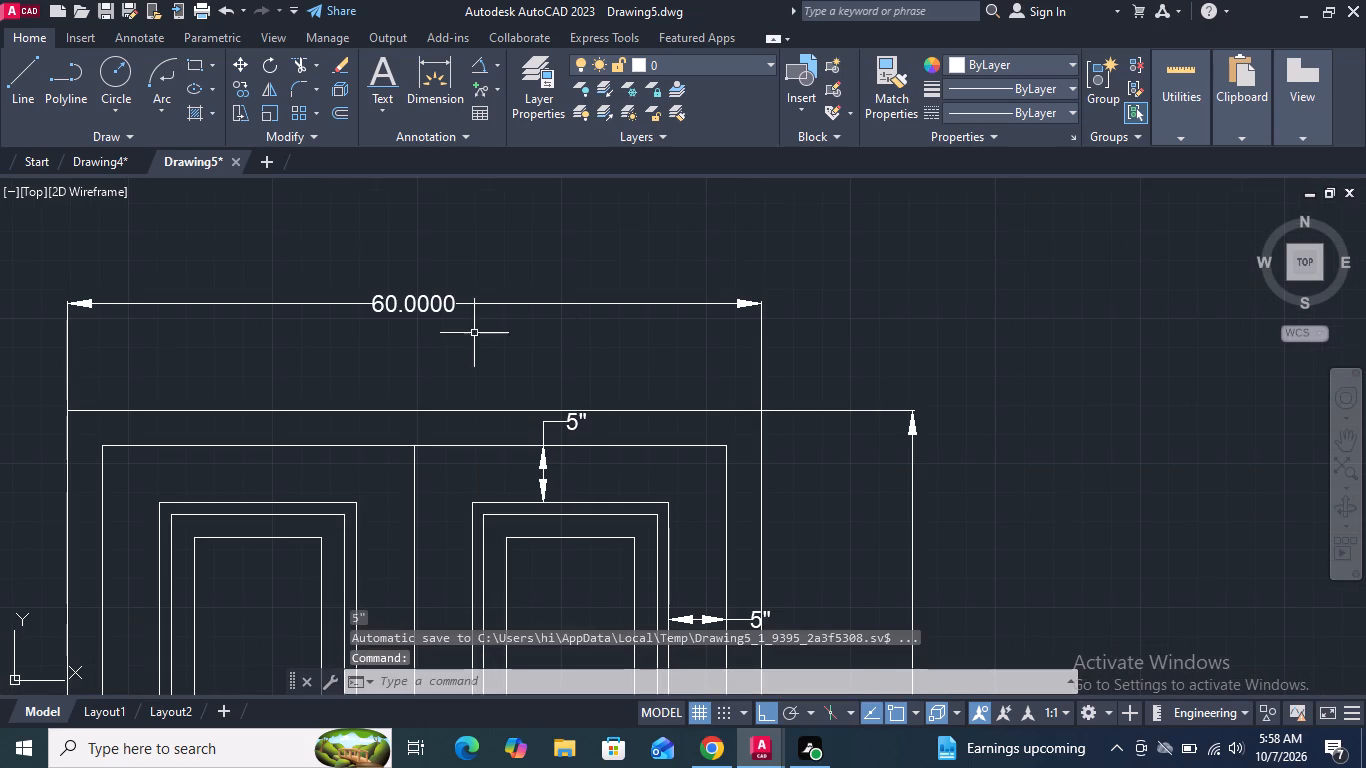
Replace the text of the overall width dimension above the door with 5' and finish the dimension text editing.
{"action": "double_click", "coordinate": [443, 306]}
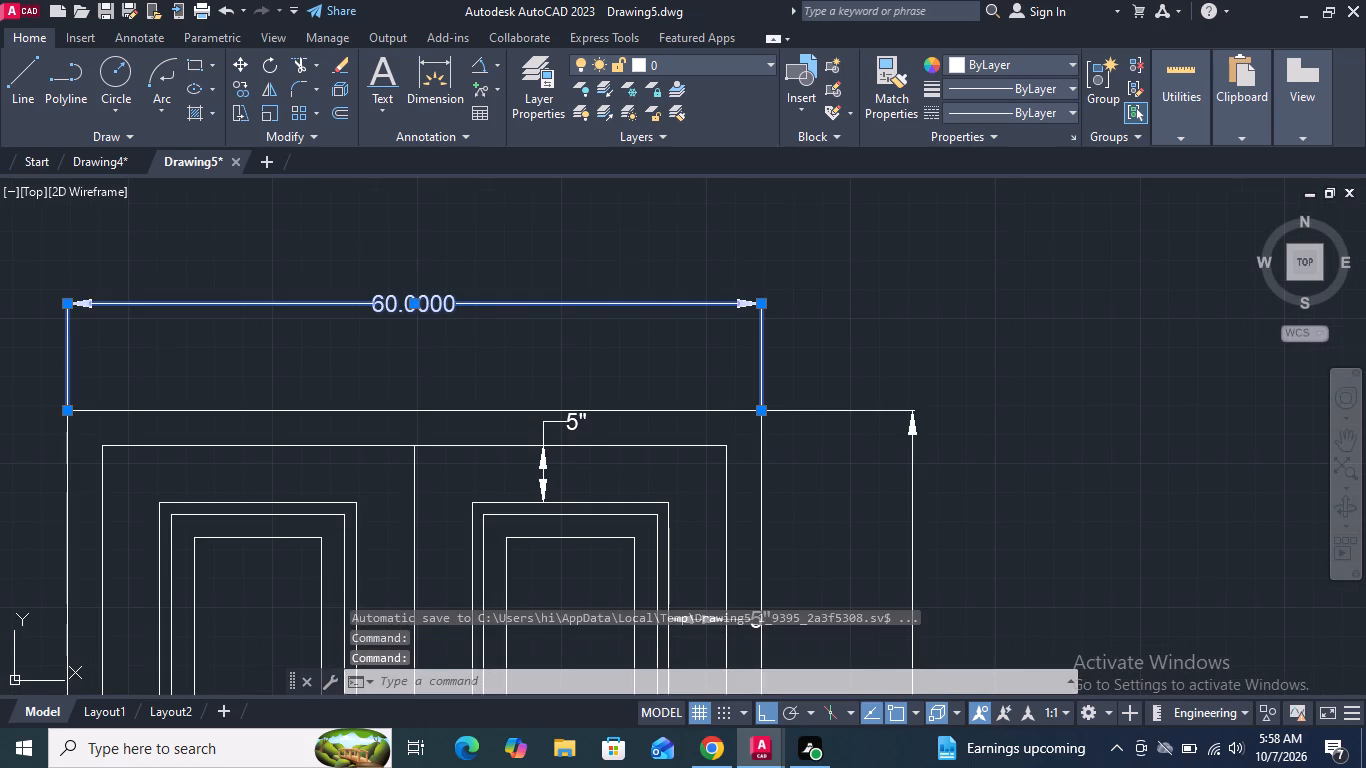
{"action": "key", "text": "5"}
{"action": "key", "text": "apostrophe"}
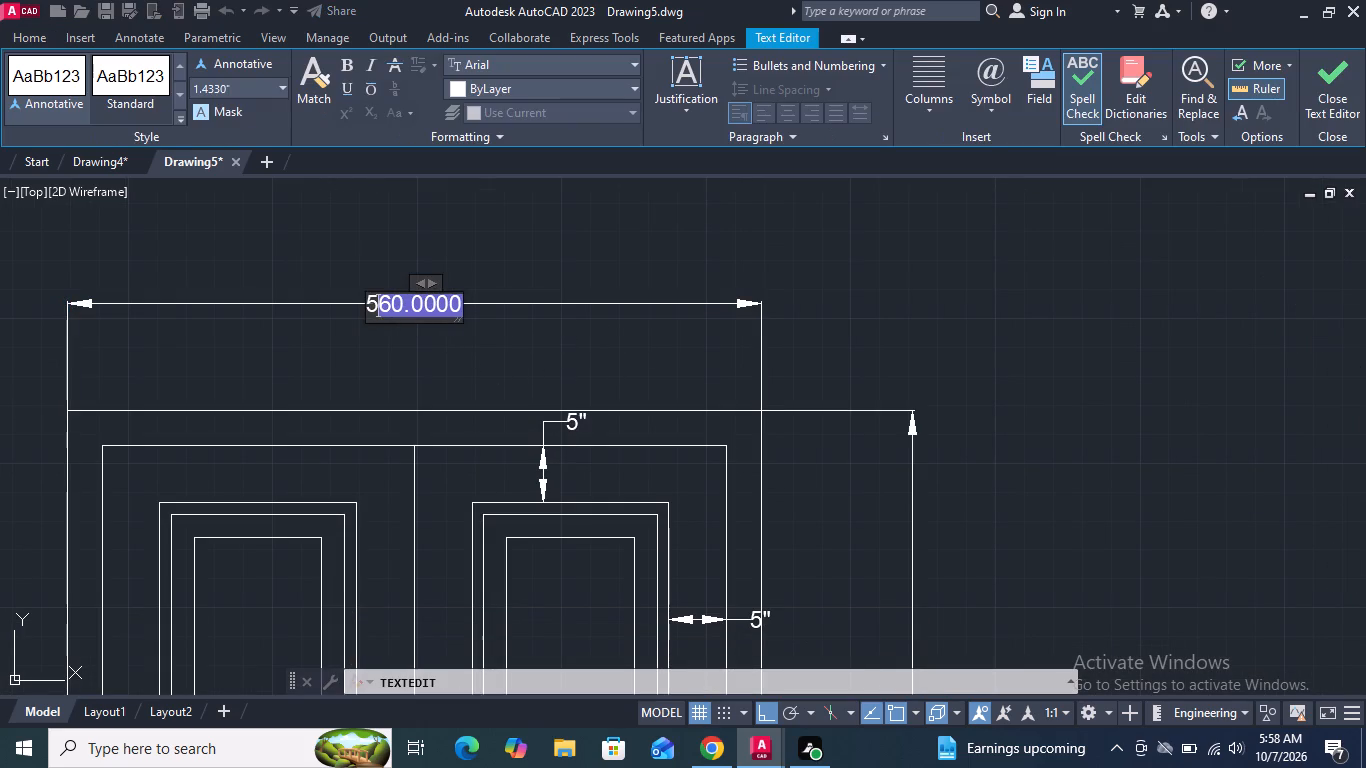
{"action": "key", "text": "Delete"}
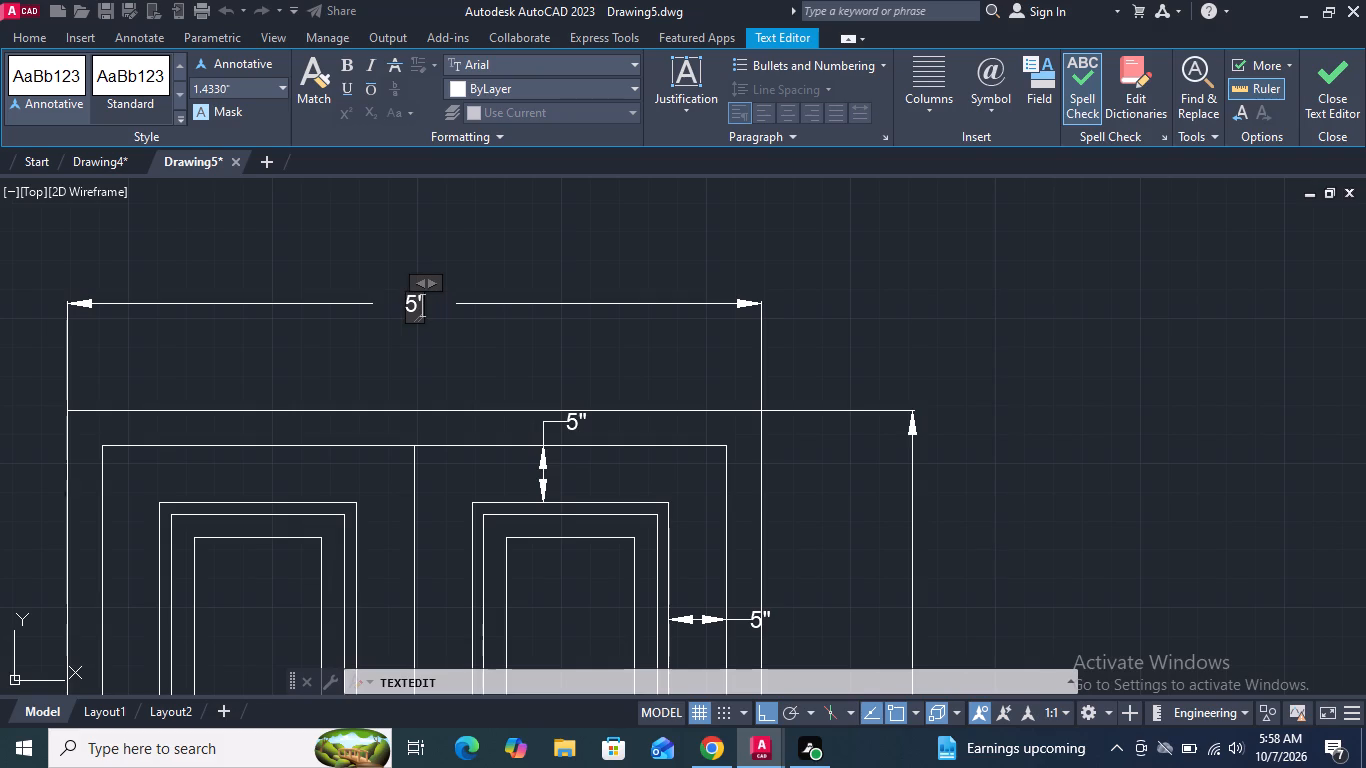
{"action": "scroll", "coordinate": [448, 290], "scroll_direction": "down", "scroll_amount": 4}
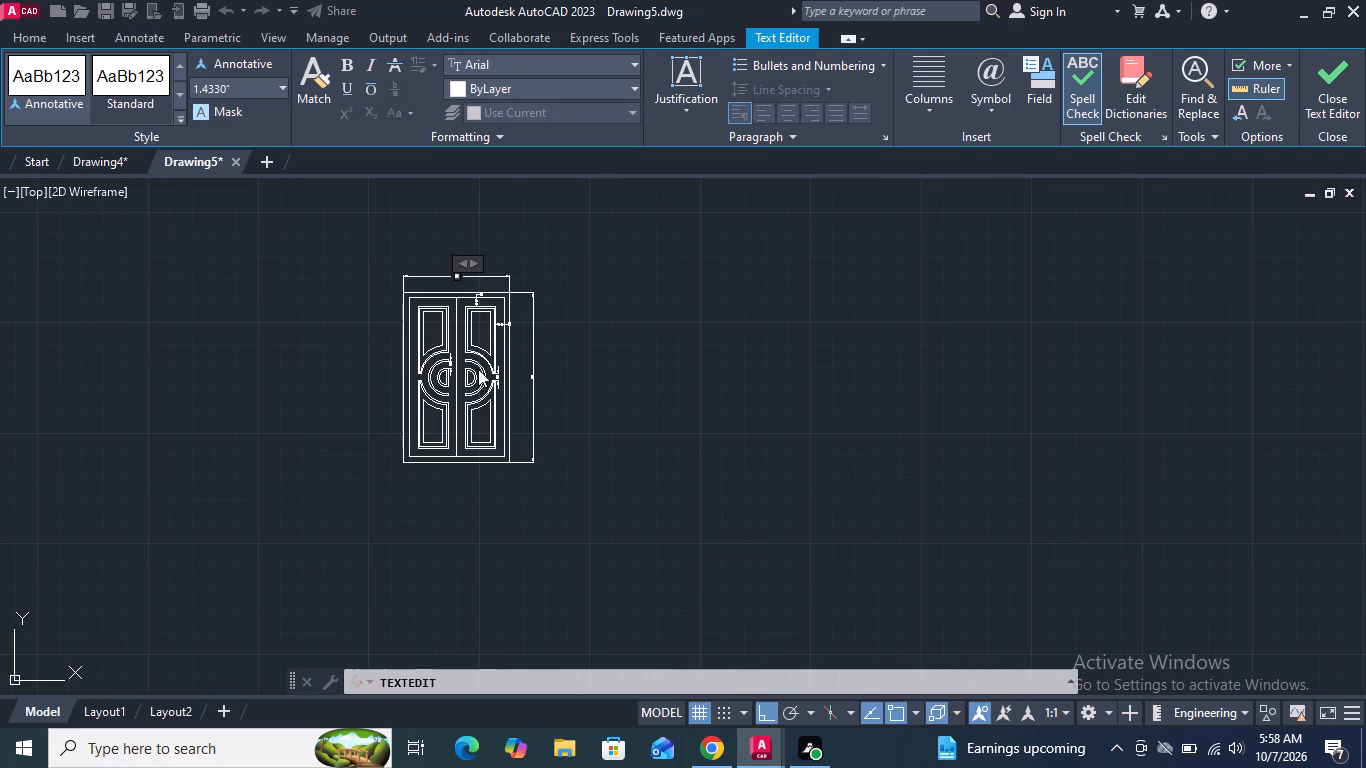
{"action": "scroll", "coordinate": [467, 370], "scroll_direction": "up", "scroll_amount": 3}
{"action": "scroll", "coordinate": [373, 344], "scroll_direction": "up", "scroll_amount": 2}
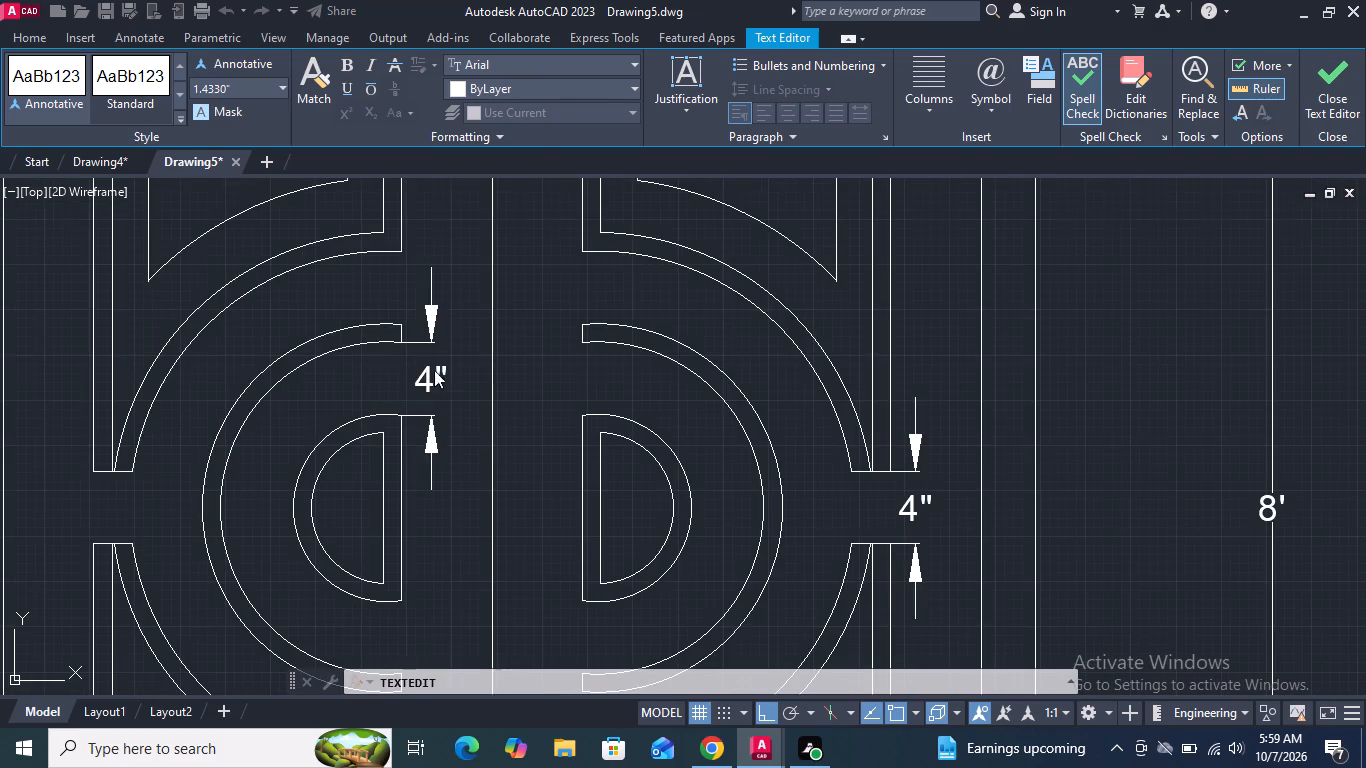
{"action": "scroll", "coordinate": [446, 370], "scroll_direction": "down", "scroll_amount": 3}
{"action": "left_click", "coordinate": [776, 435]}
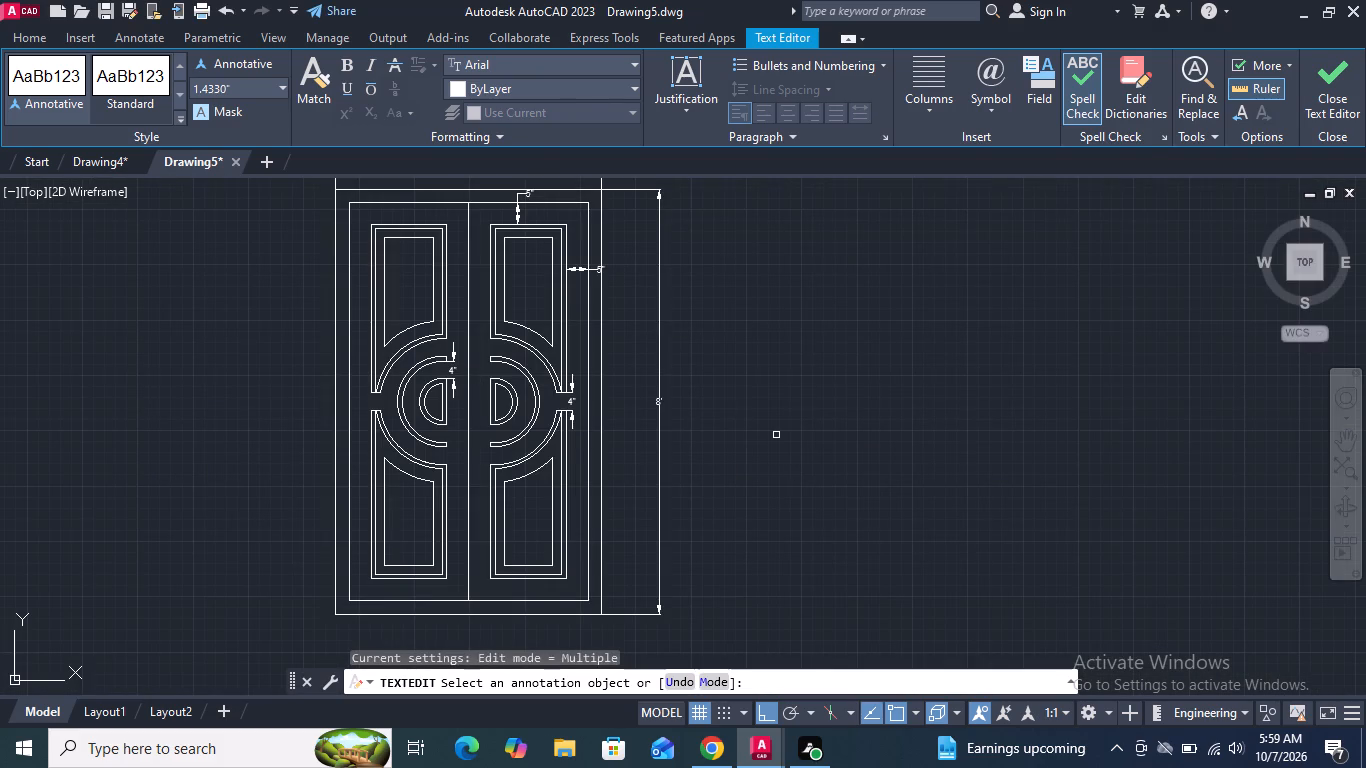
{"action": "key", "text": "space"}
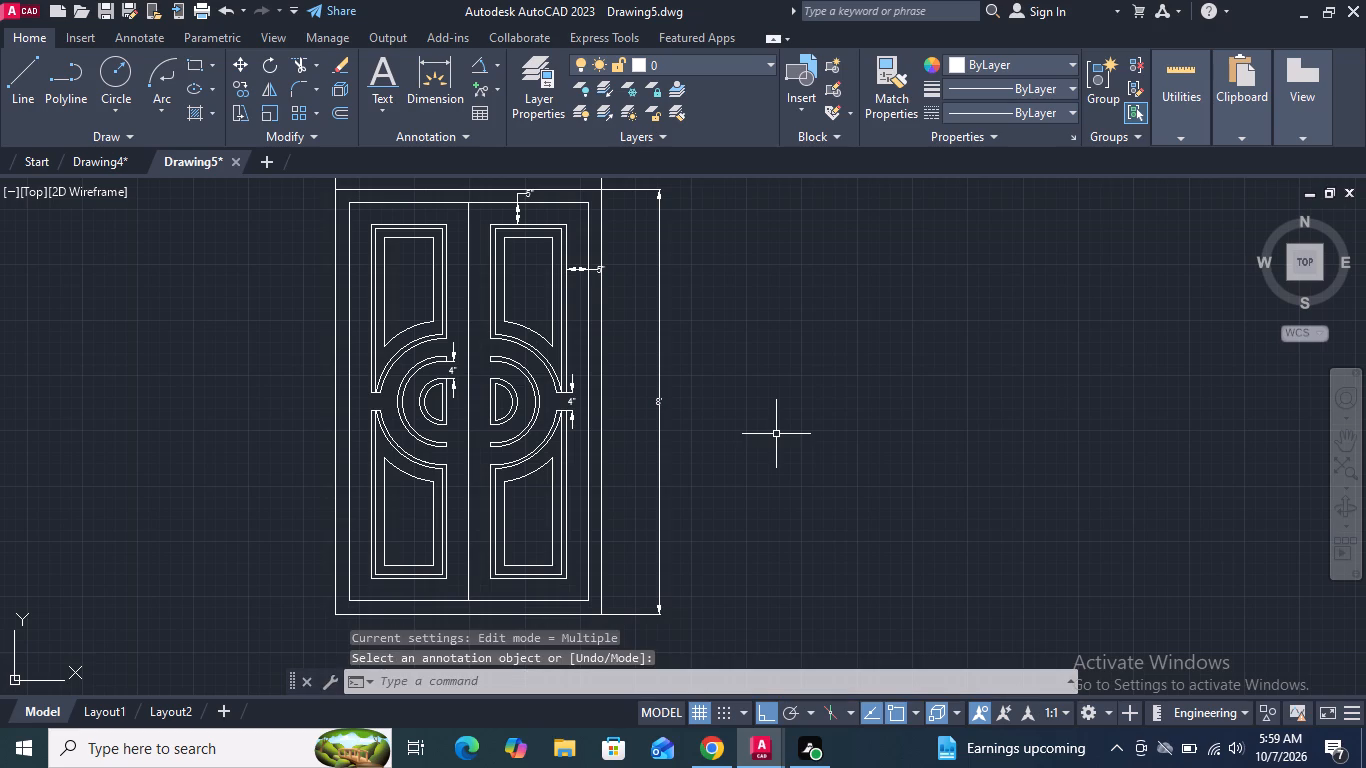
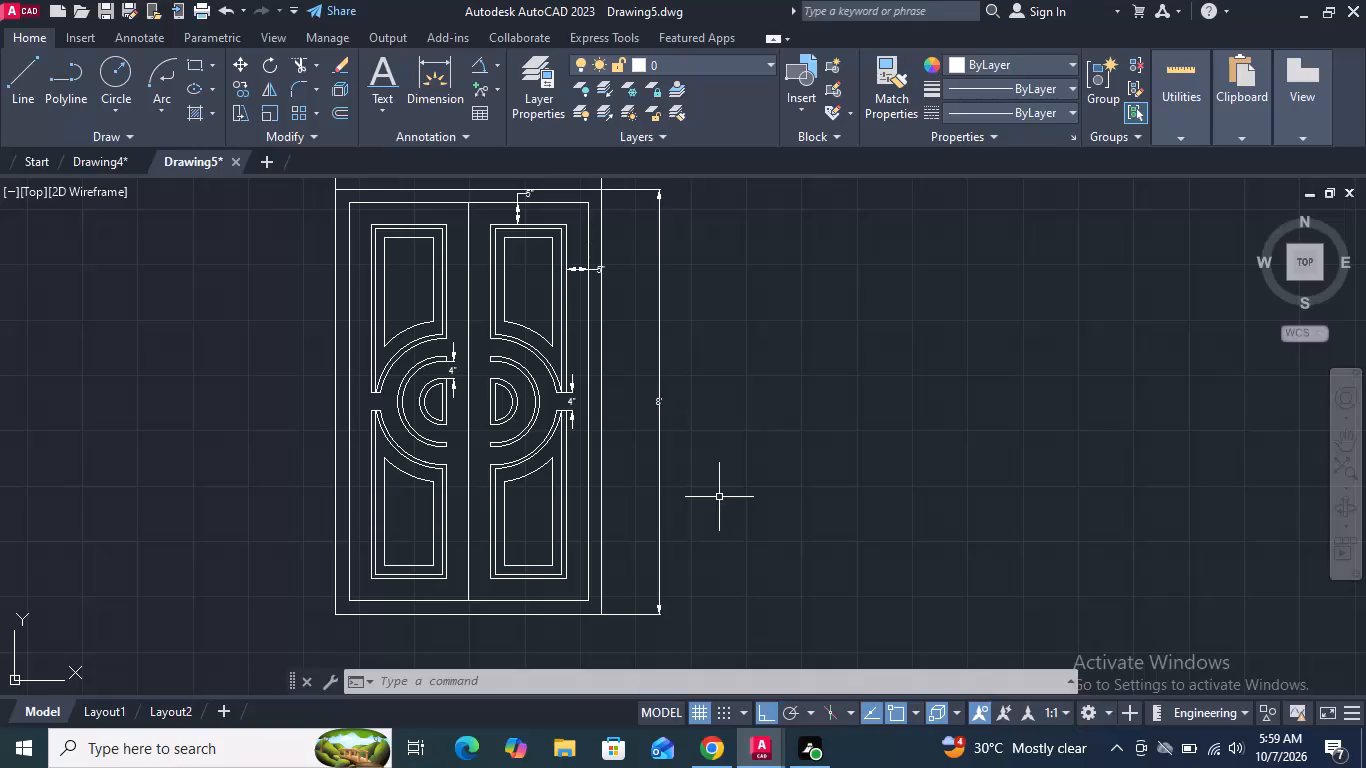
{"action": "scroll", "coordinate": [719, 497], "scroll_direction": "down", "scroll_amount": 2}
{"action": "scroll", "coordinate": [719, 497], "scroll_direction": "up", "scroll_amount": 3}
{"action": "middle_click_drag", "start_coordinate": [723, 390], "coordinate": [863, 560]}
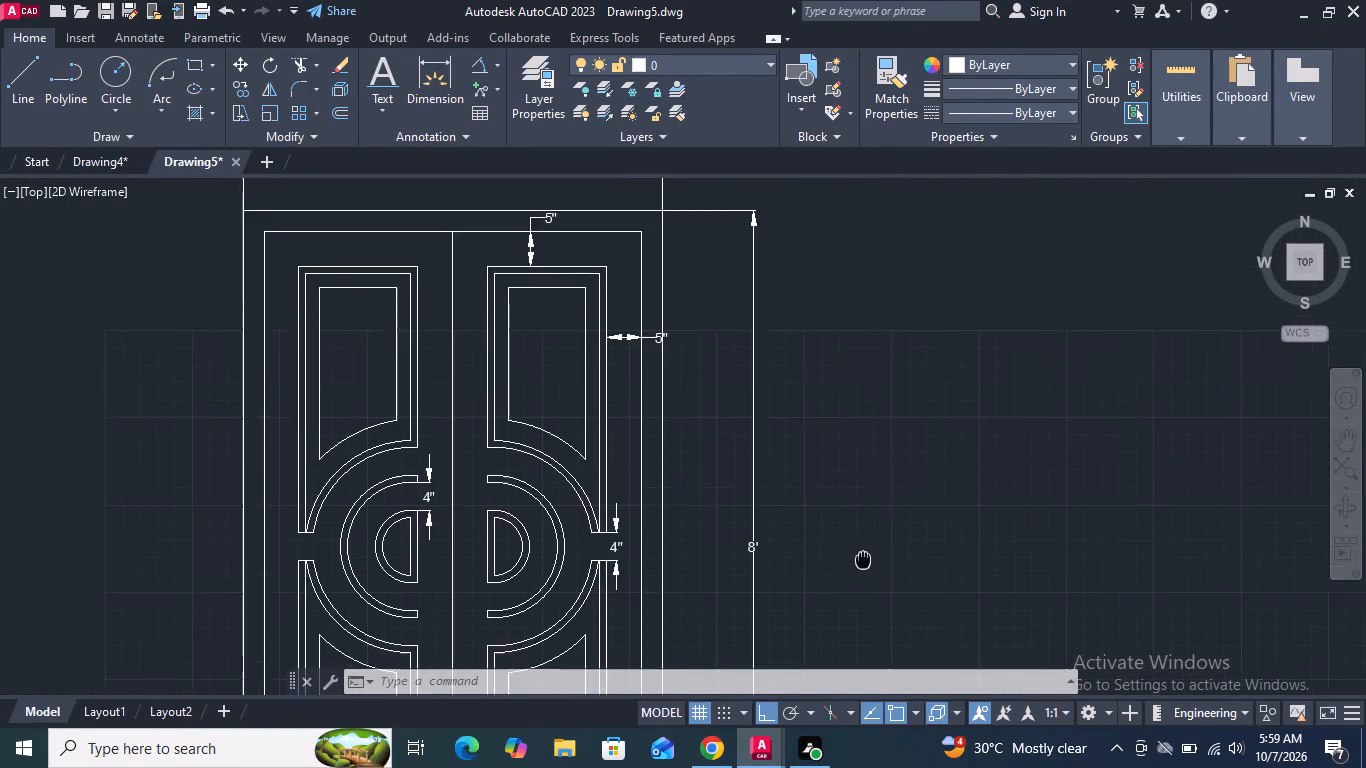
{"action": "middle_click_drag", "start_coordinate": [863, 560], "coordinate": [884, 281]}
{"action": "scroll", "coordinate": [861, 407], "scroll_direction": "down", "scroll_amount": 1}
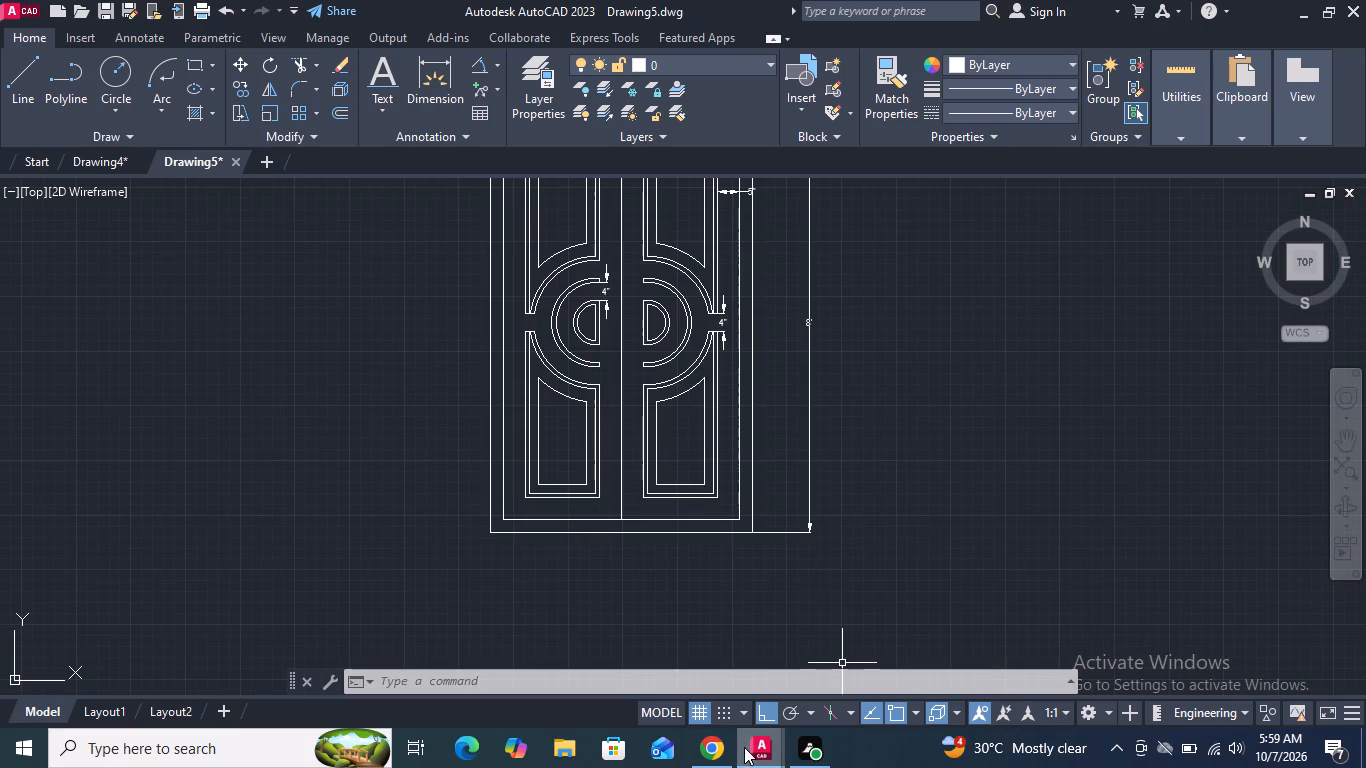
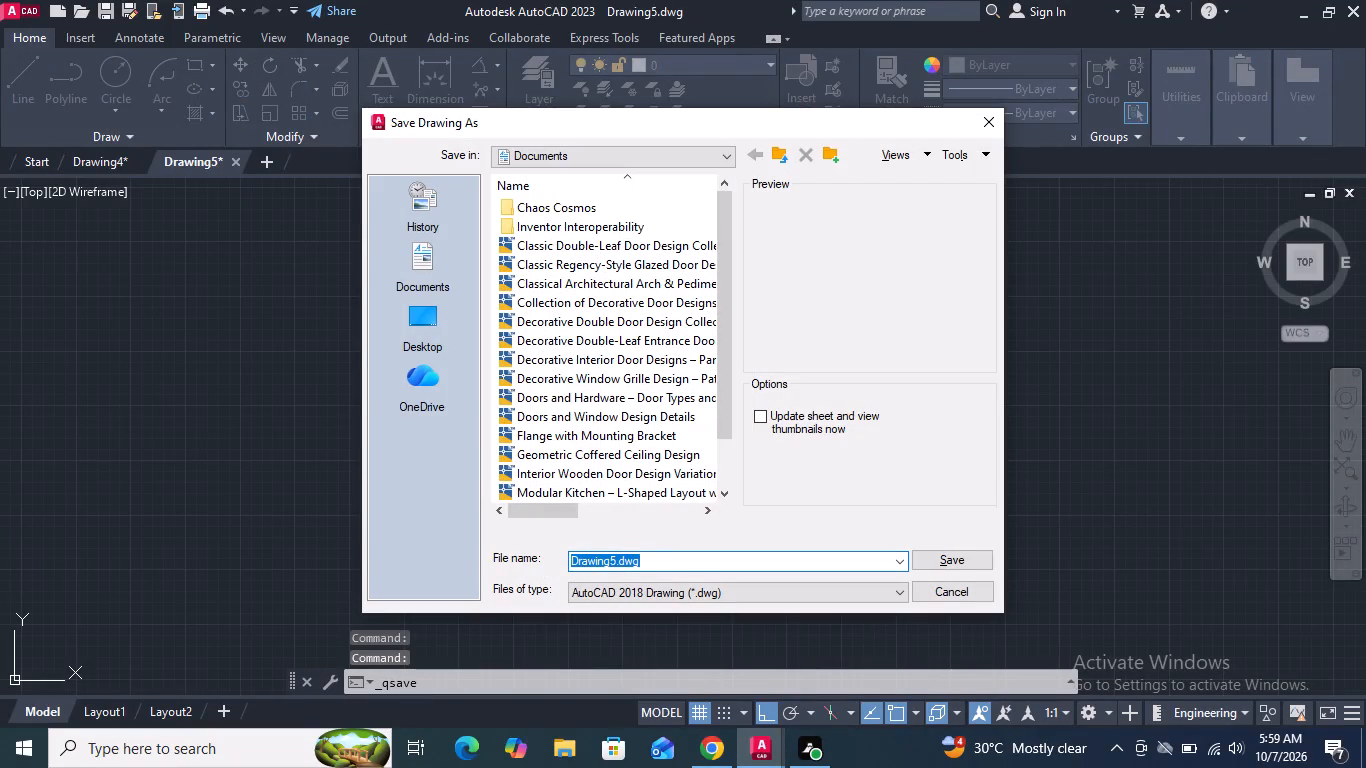
Replace the default drawing file name with "Double Leaf Decorative Arched Door Design", keeping the .dwg extension, for saving in Documents.
{"action": "left_click", "coordinate": [613, 560]}
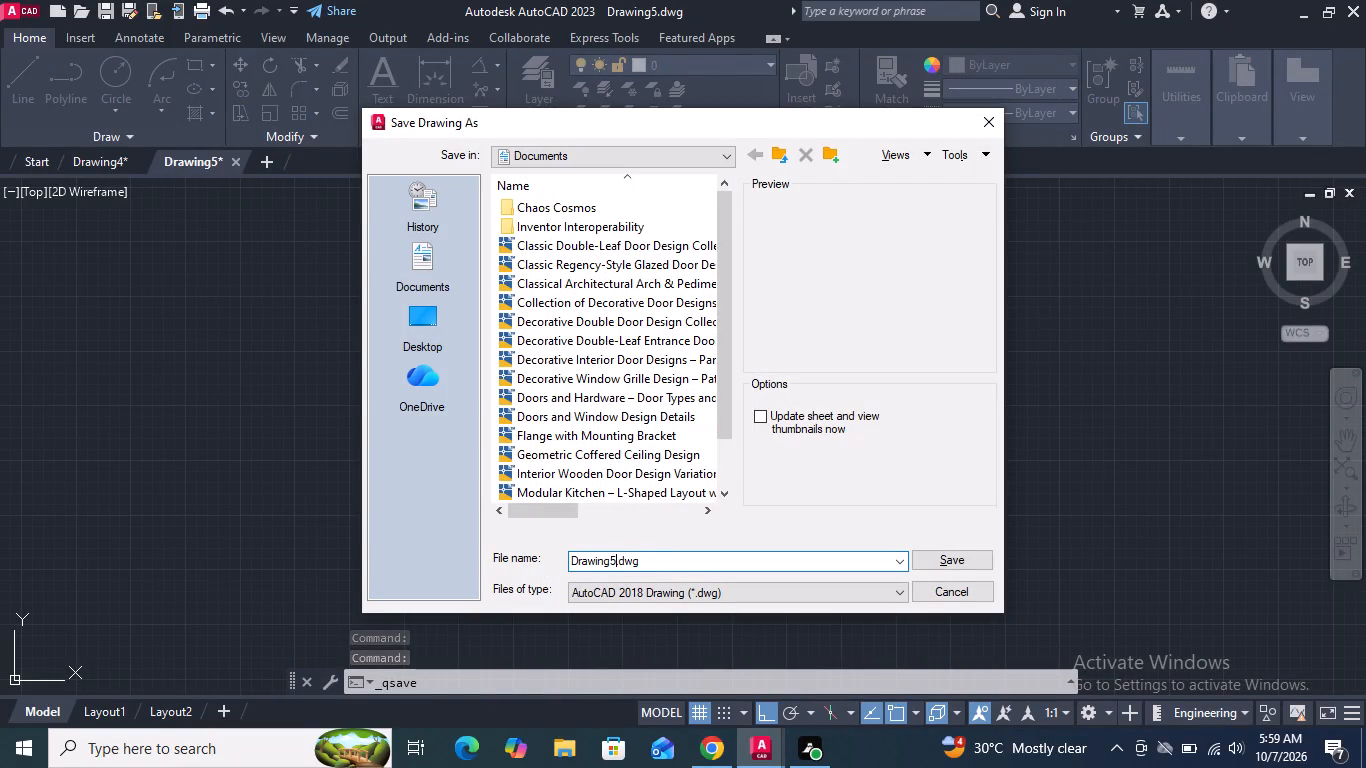
{"action": "key", "text": "BackSpace"}
{"action": "key", "text": "BackSpace"}
{"action": "key", "text": "BackSpace"}
{"action": "key", "text": "BackSpace"}
{"action": "key", "text": "BackSpace"}
{"action": "key", "text": "BackSpace"}
{"action": "key", "text": "BackSpace"}
{"action": "key", "text": "BackSpace"}
{"action": "key", "text": "BackSpace"}
{"action": "key", "text": "BackSpace"}
{"action": "key", "text": "BackSpace"}
{"action": "key", "text": "BackSpace"}
{"action": "key", "text": "BackSpace"}
{"action": "key", "text": "BackSpace"}
{"action": "key", "text": "BackSpace"}
{"action": "key", "text": "BackSpace"}
{"action": "key", "text": "BackSpace"}
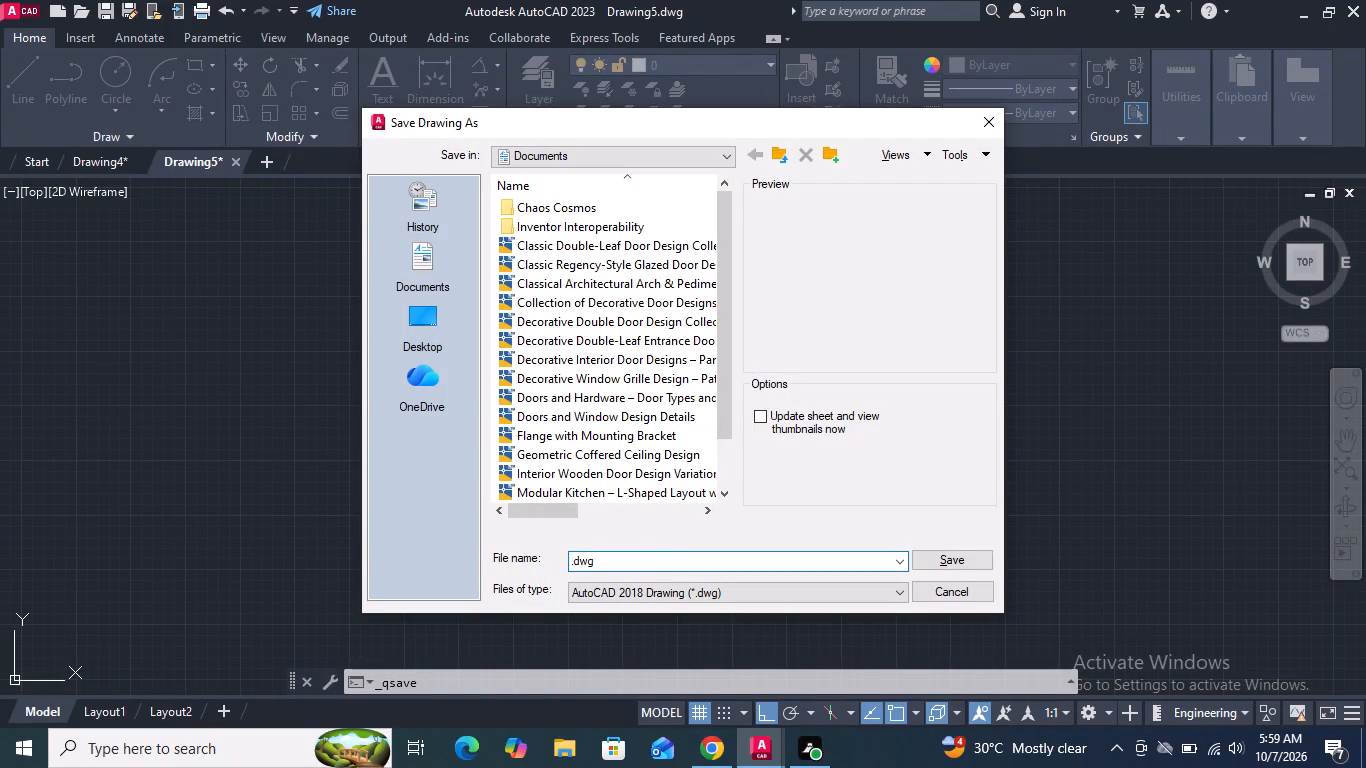
{"action": "key", "text": "ctrl+v"}
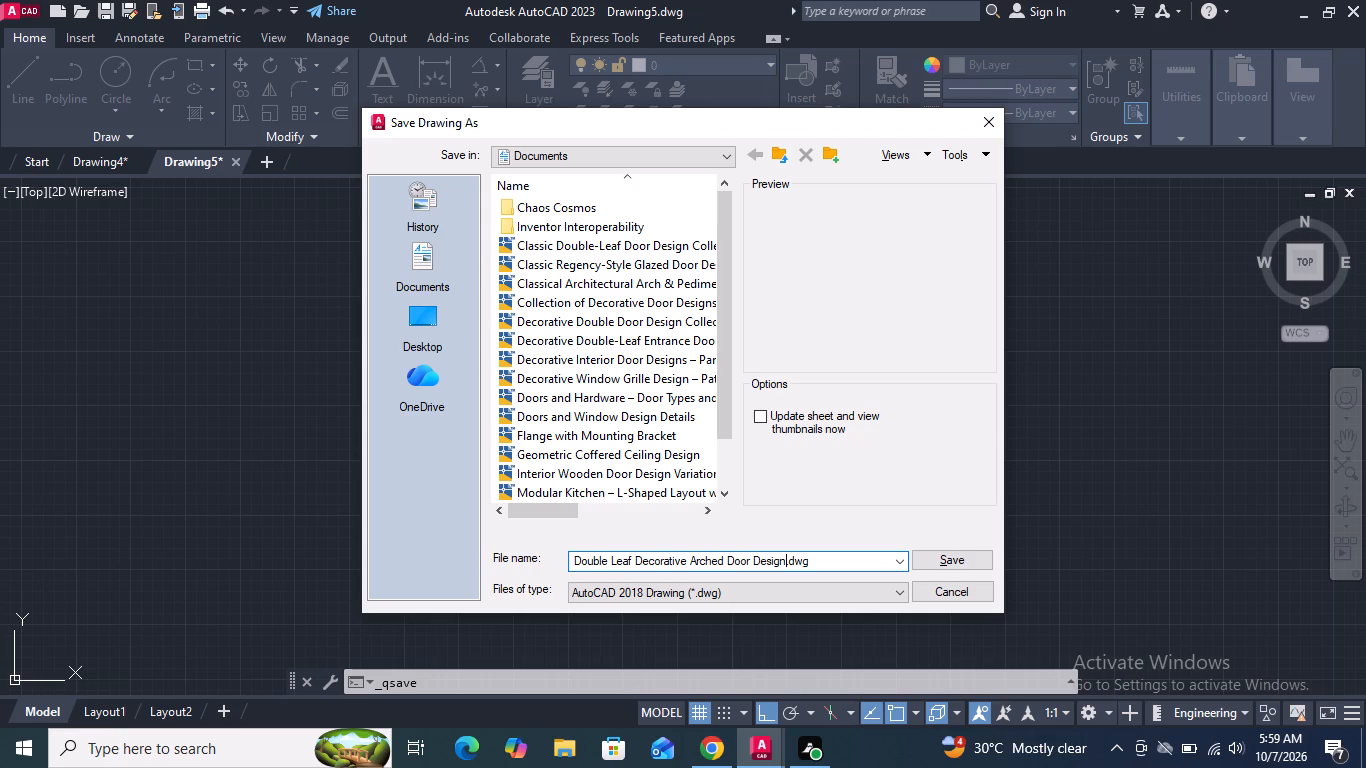
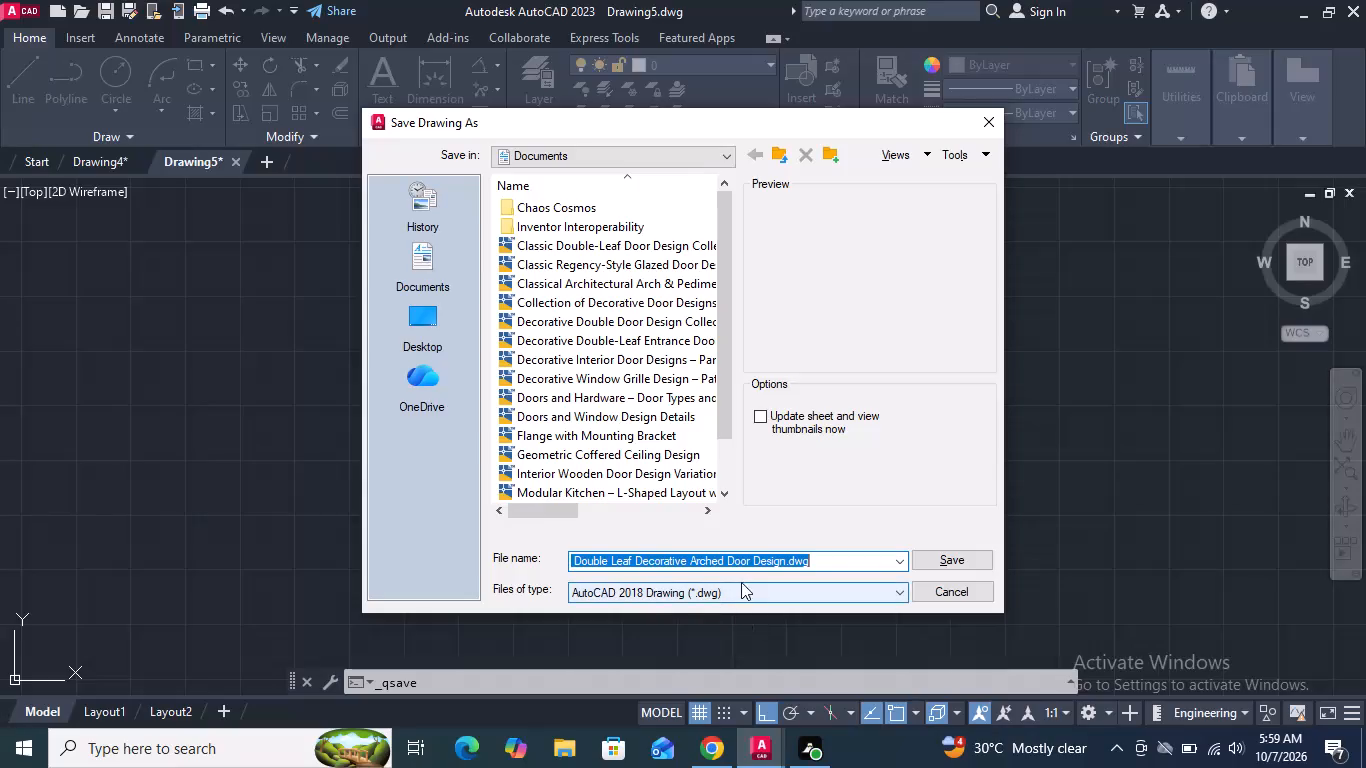
Save the drawing in Documents as an AutoCAD 2018 drawing under the entered file name.
{"action": "left_click", "coordinate": [936, 557]}
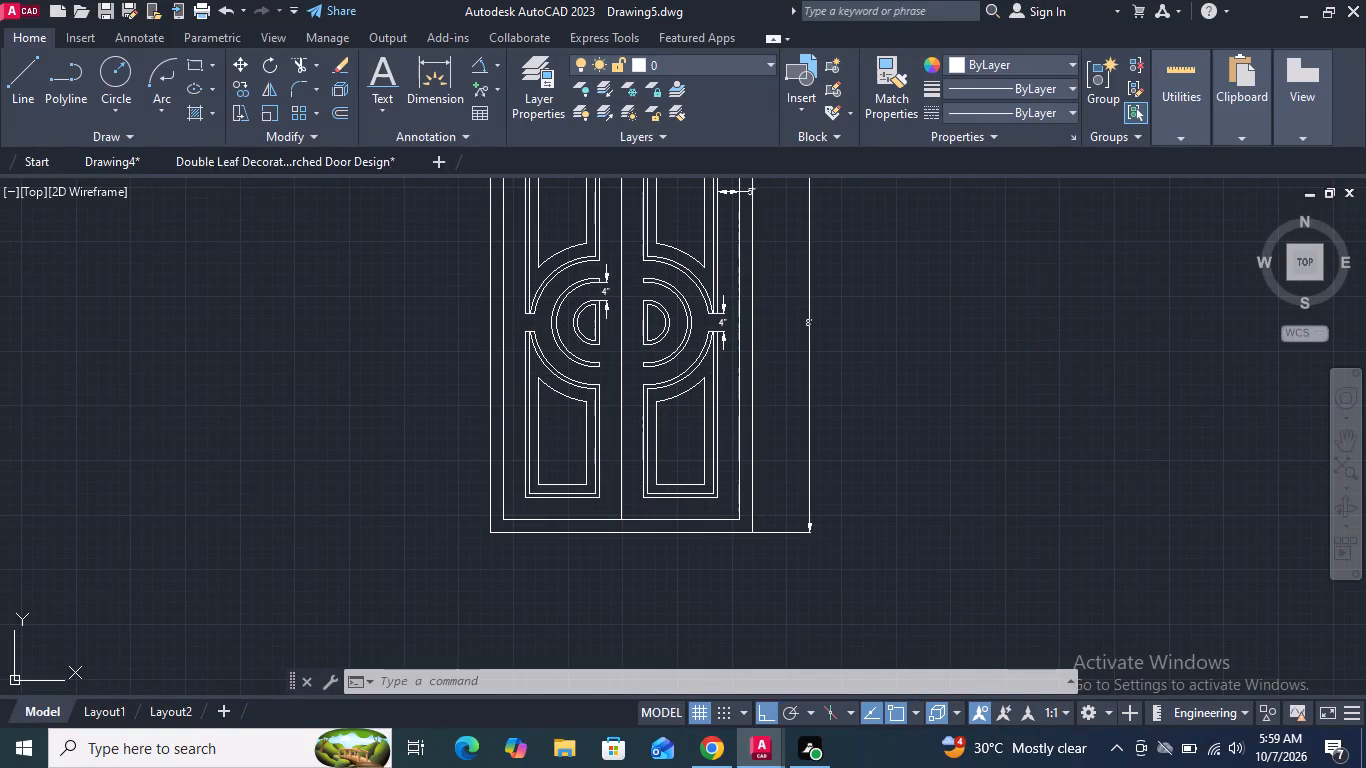
Turn off command log file recording with LOGFILEOFF.
{"action": "left_click", "coordinate": [554, 680]}
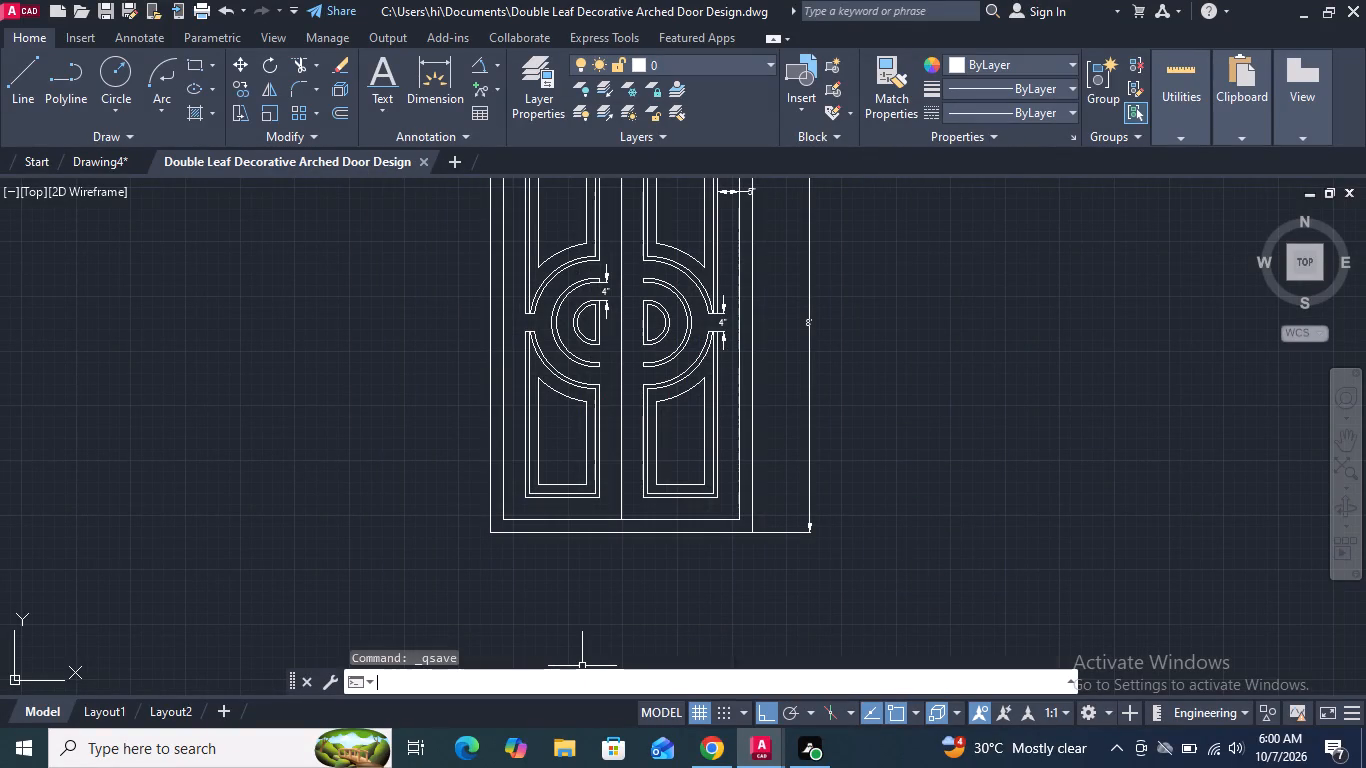
{"action": "type", "text": "LO"}
{"action": "key", "text": "g"}
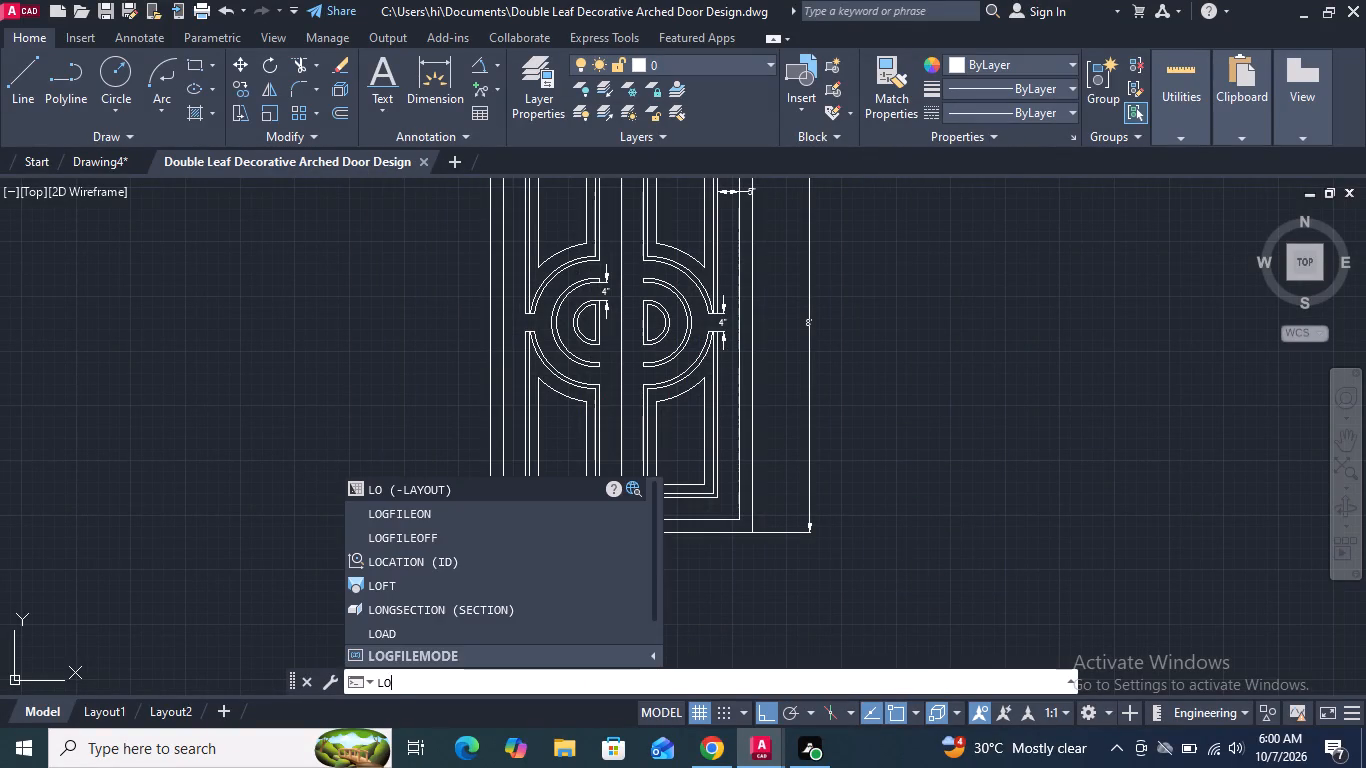
{"action": "left_click", "coordinate": [406, 543]}
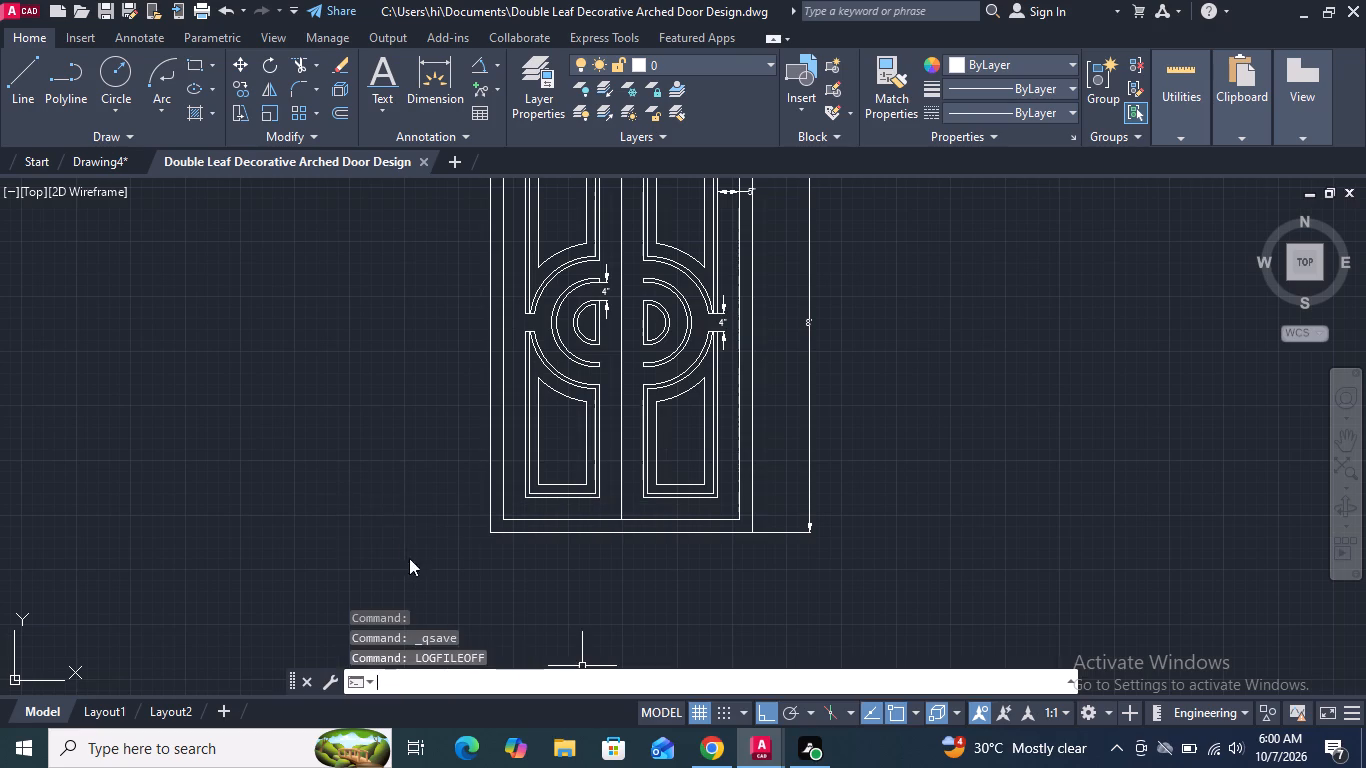